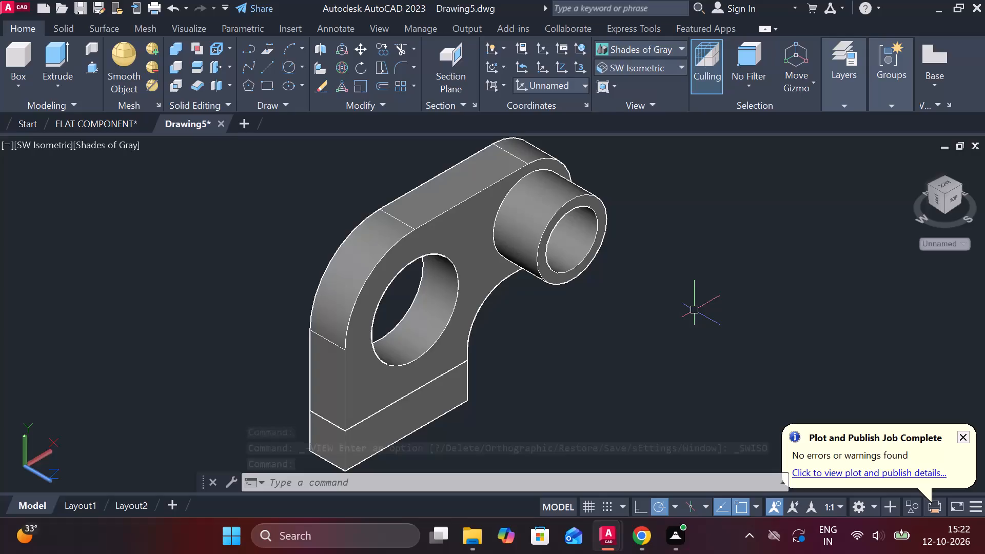
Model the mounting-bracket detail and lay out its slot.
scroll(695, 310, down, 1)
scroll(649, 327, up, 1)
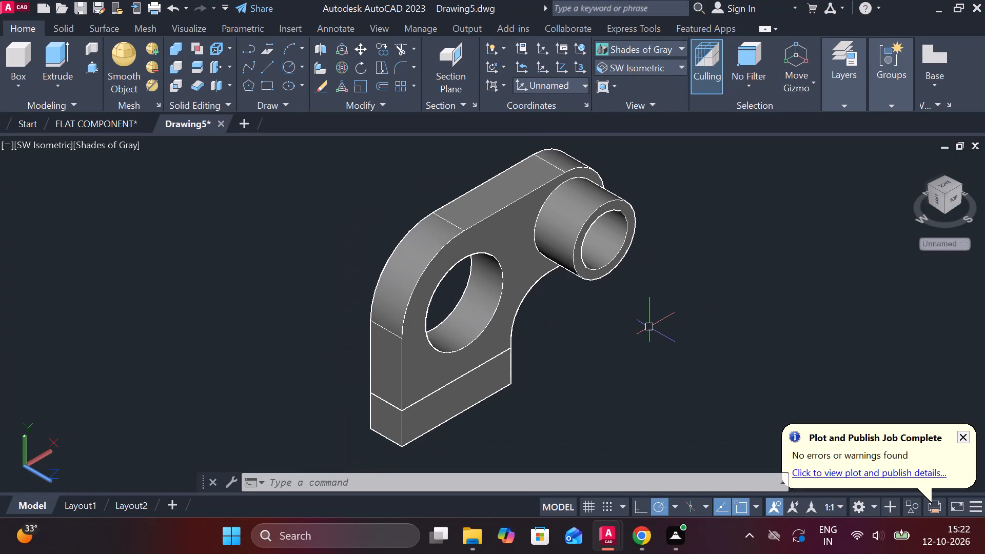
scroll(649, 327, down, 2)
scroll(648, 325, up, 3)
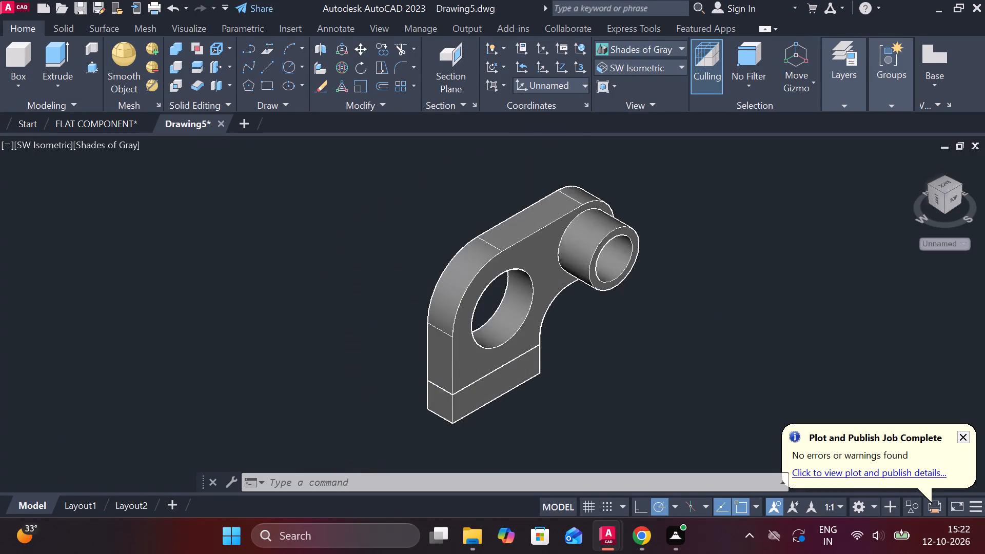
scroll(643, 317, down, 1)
Undo all previous operations in the drawing, back to an empty model space.
key(ctrl+z)
key(ctrl+z)
key(ctrl+z)
key(ctrl+z)
key(ctrl+z)
key(ctrl+z)
key(ctrl+z)
key(ctrl+z)
key(ctrl+z)
key(ctrl+z)
key(ctrl+z)
key(ctrl+z)
key(ctrl+z)
key(ctrl+z)
key(ctrl+z)
key(ctrl+z)
key(ctrl+z)
key(ctrl+z)
key(ctrl+z)
key(ctrl+z)
key(ctrl+z)
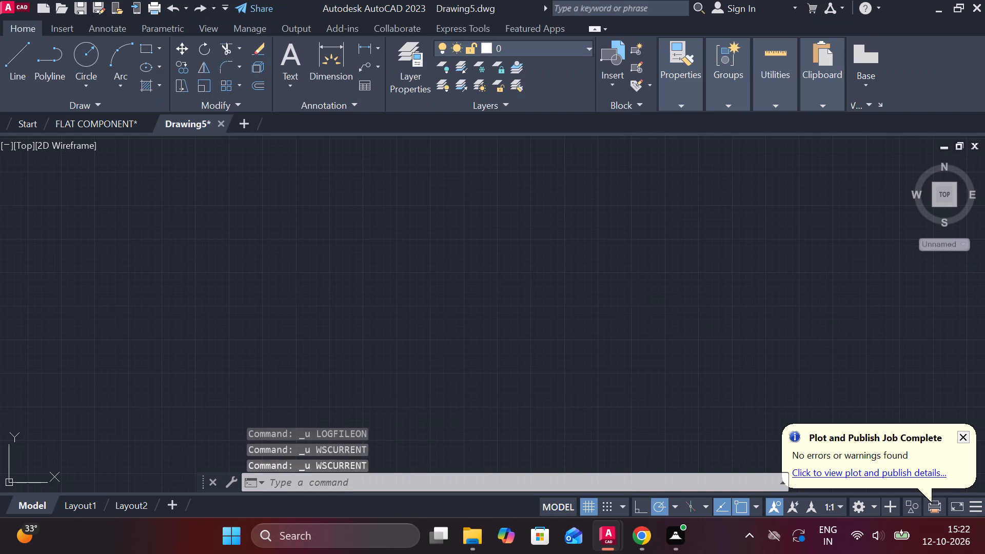
scroll(516, 266, down, 1)
click(254, 179)
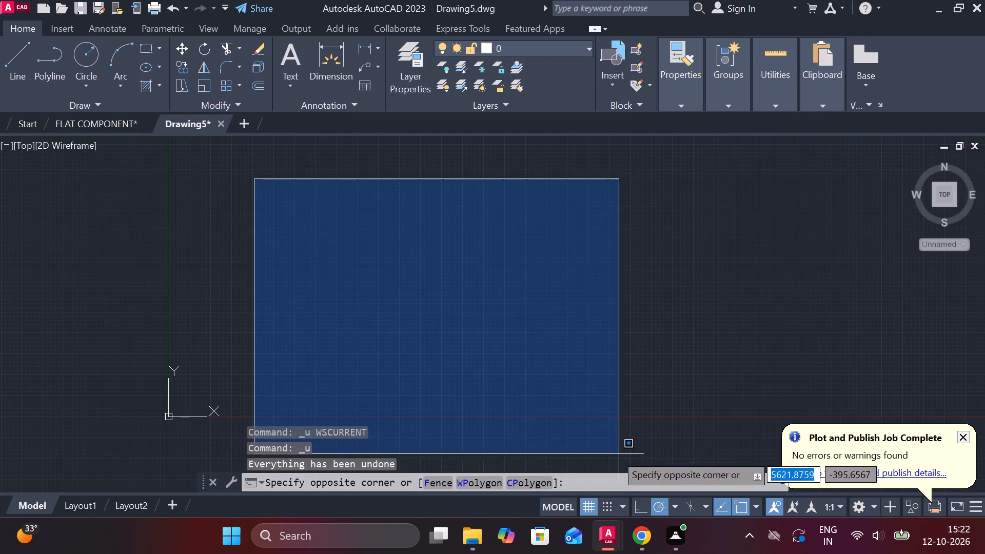
key(Escape)
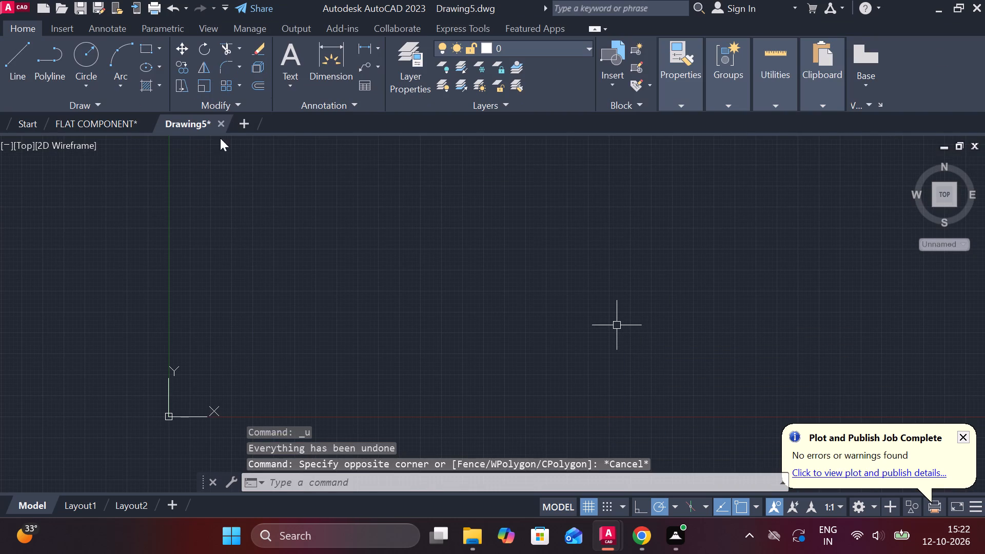
Switch the workspace from Drafting & Annotation to 3D Modeling.
click(876, 507)
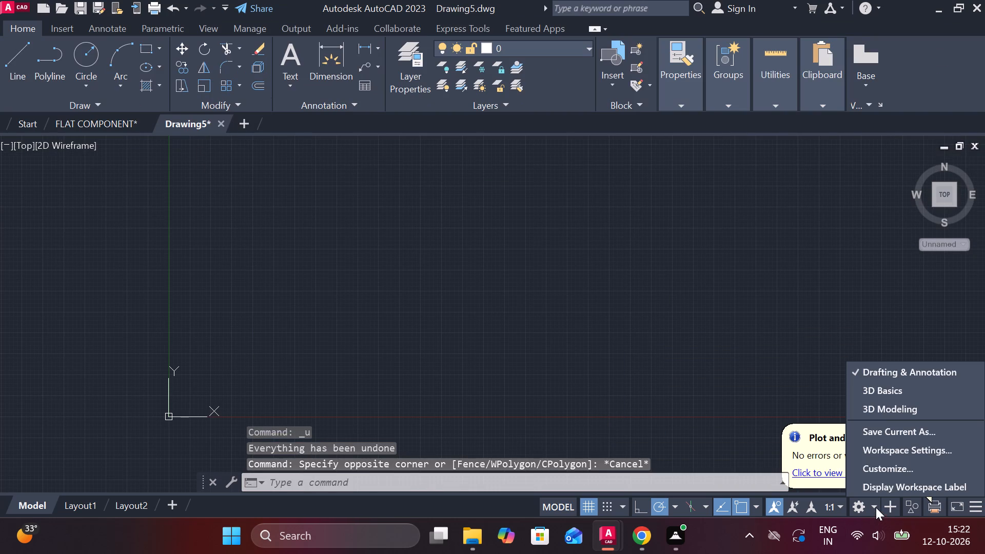
click(877, 410)
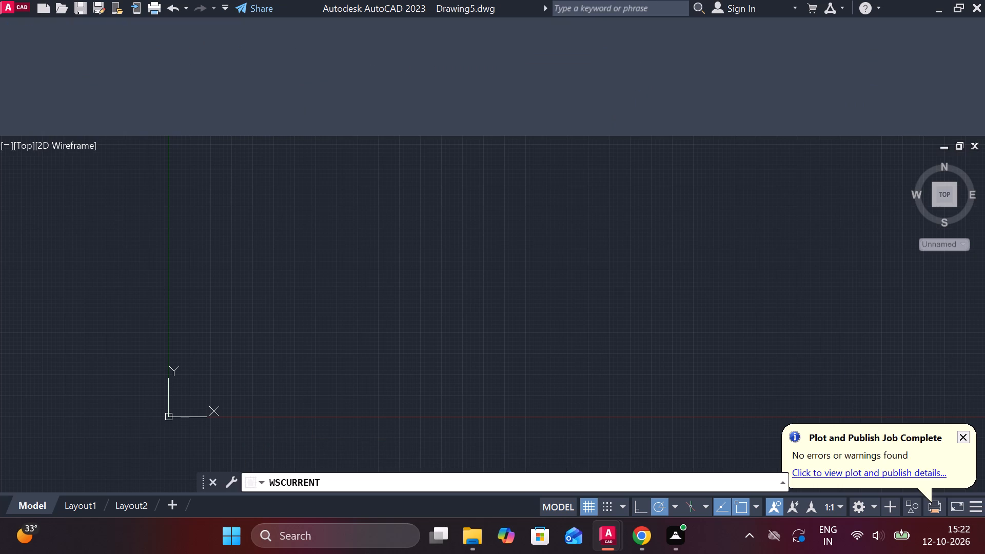
scroll(284, 96, down, 1)
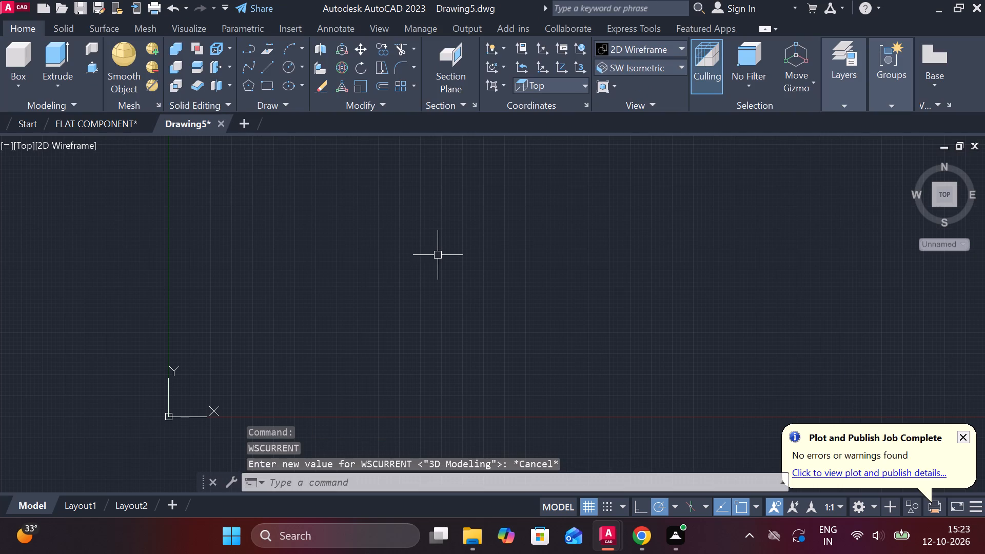
Turn on log file recording with the LOGFILEON command.
text(LOG)
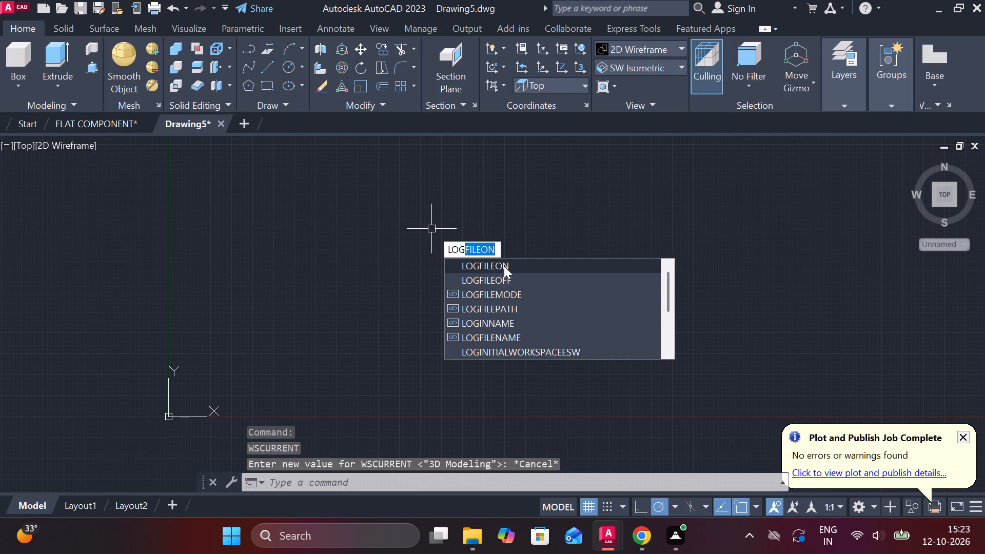
click(504, 266)
Set the model space limits with lower-left corner 0,0 and upper-right corner 297,210.
text(LIM)
click(560, 294)
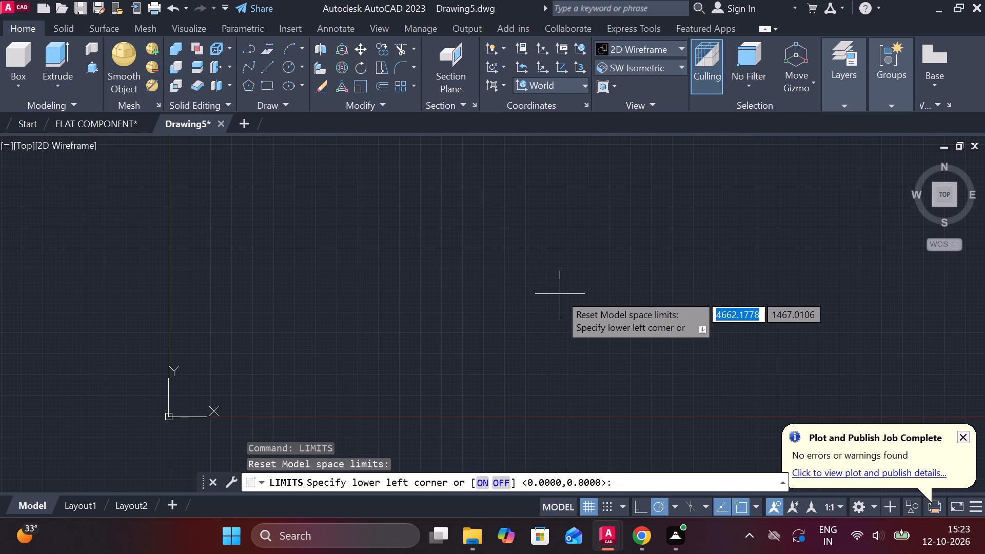
key(0)
text(,0)
key(Return)
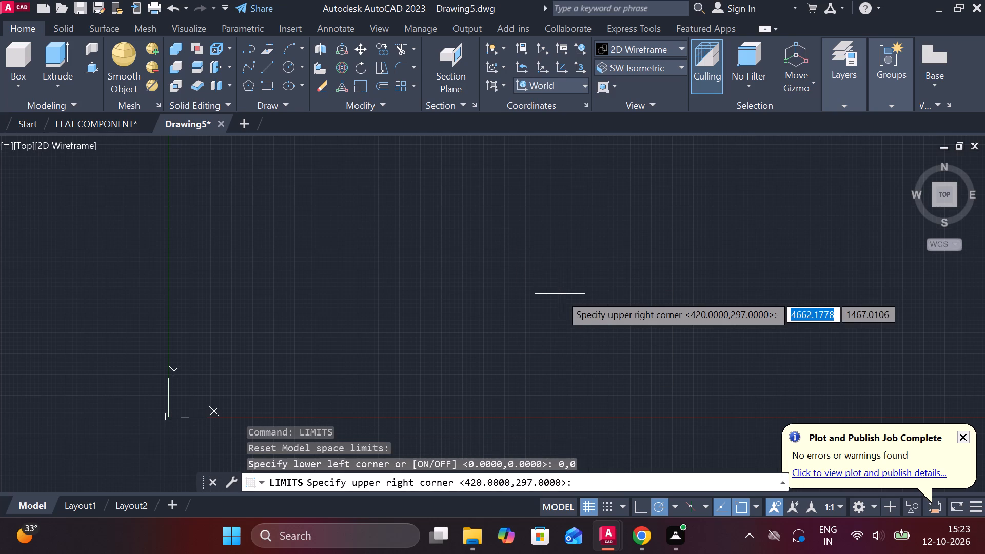
key(z)
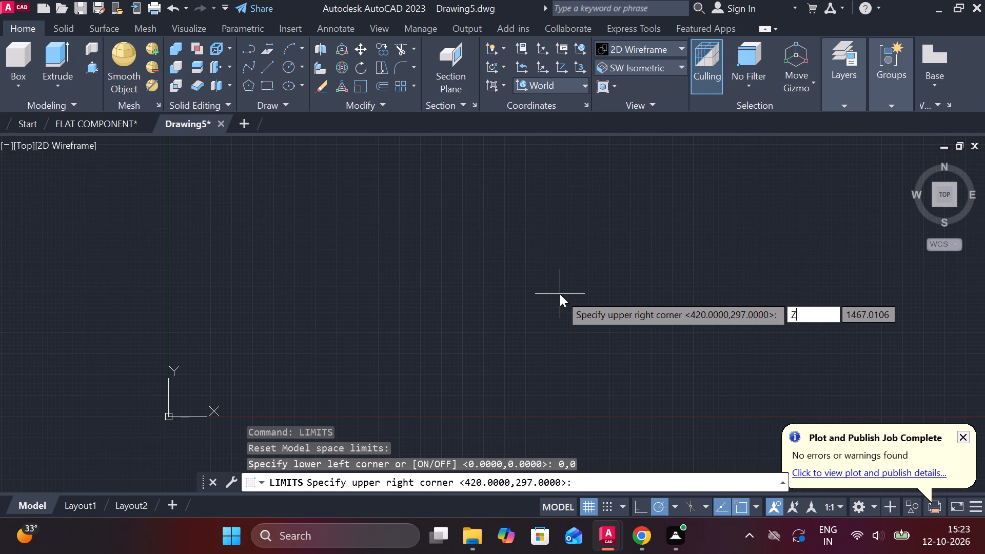
key(BackSpace)
text(297,210)
key(Return)
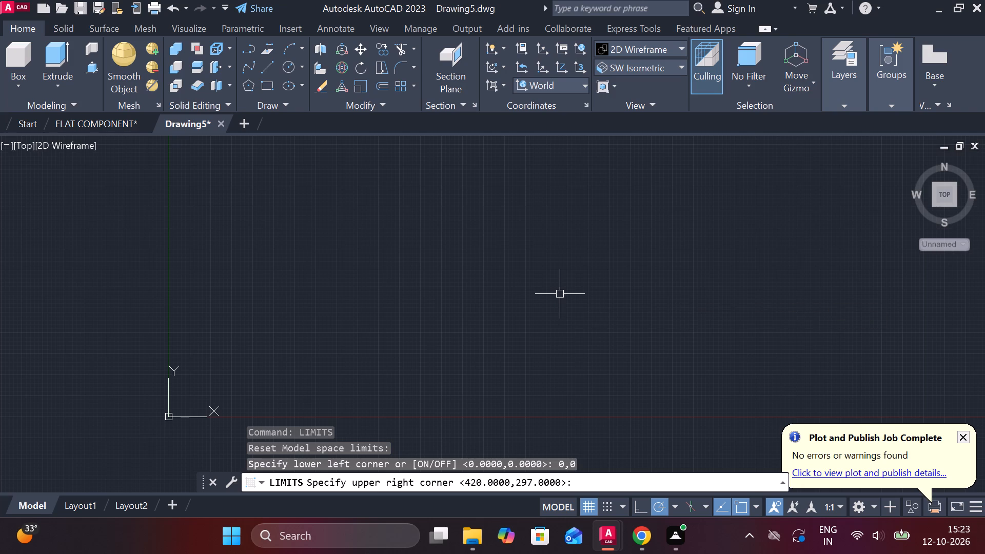
Zoom to the drawing extents and set the view to Front.
key(z)
key(Return)
key(e)
key(Return)
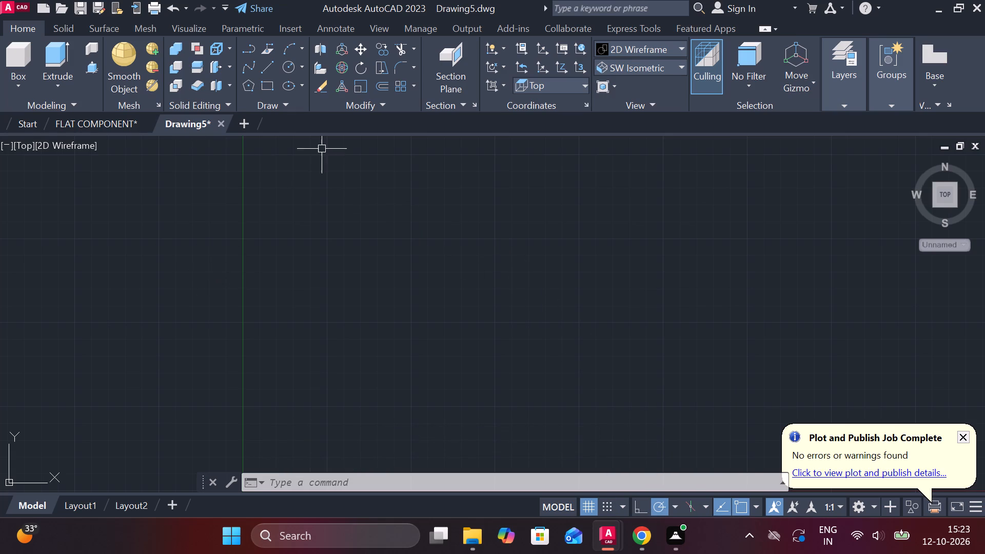
click(639, 69)
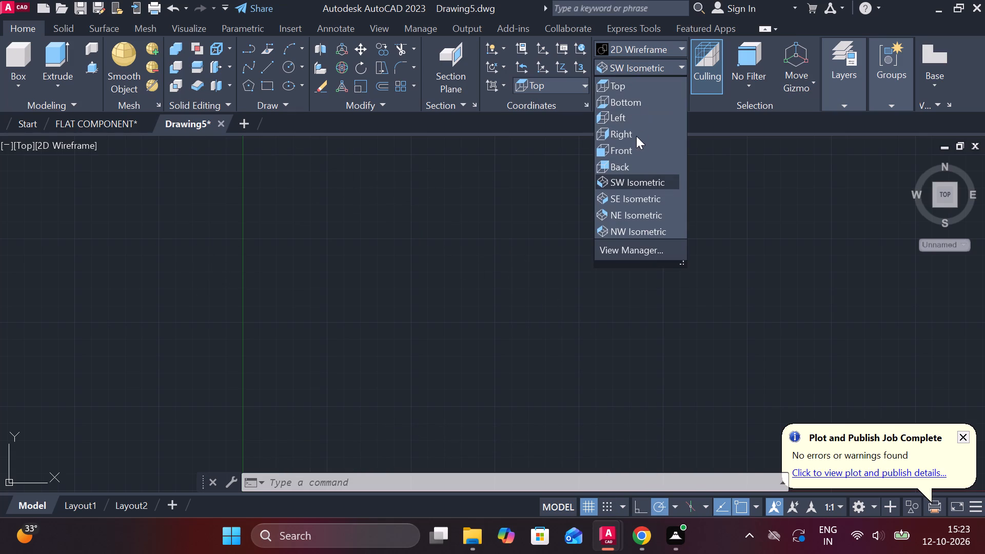
click(624, 147)
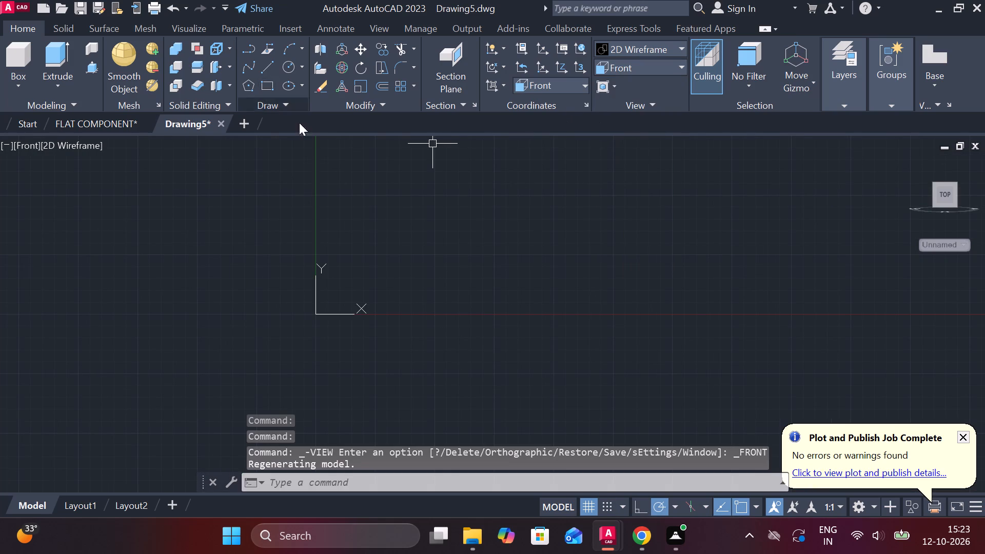
Draw a closed rectangle 70 wide and 20 high from four connected lines in the front plane.
scroll(324, 138, up, 1)
click(271, 71)
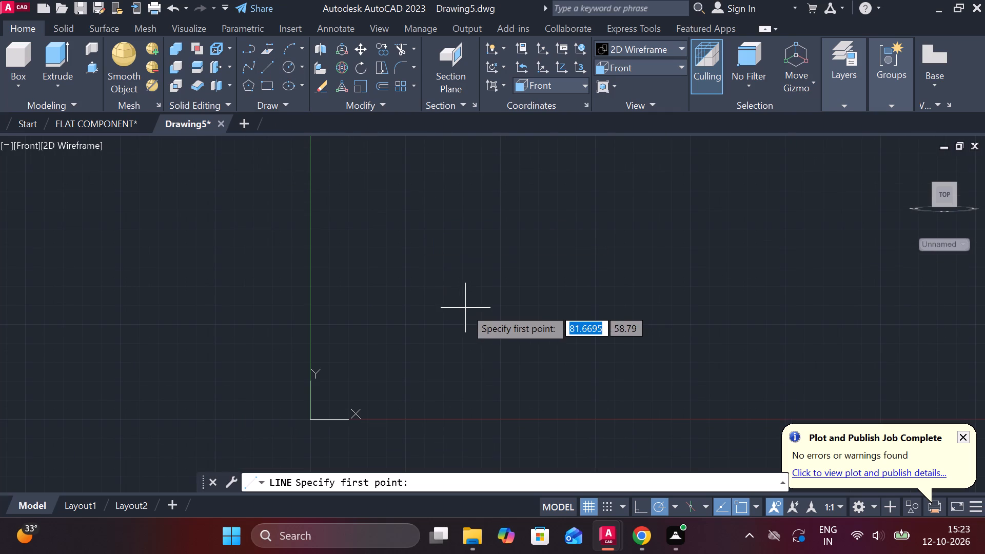
click(621, 320)
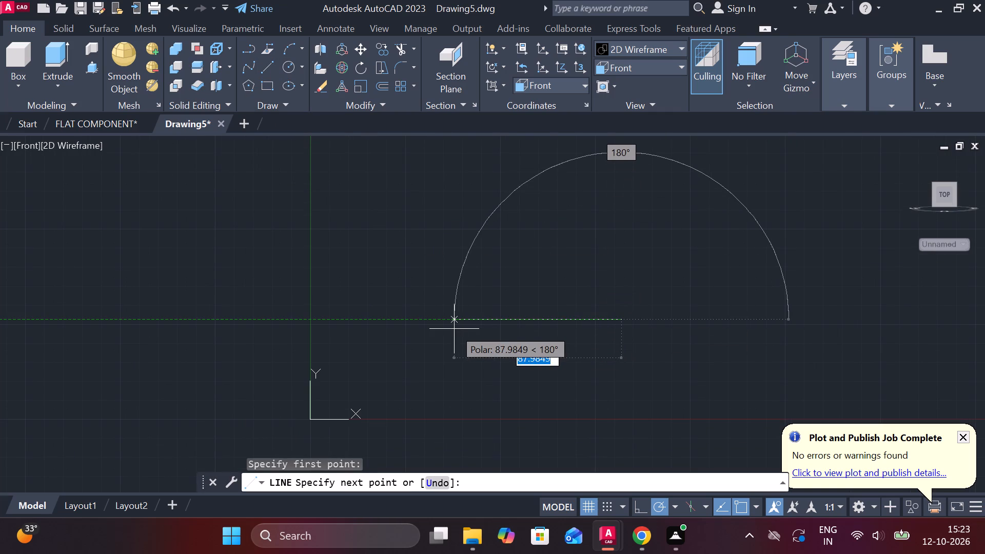
text(70)
key(Return)
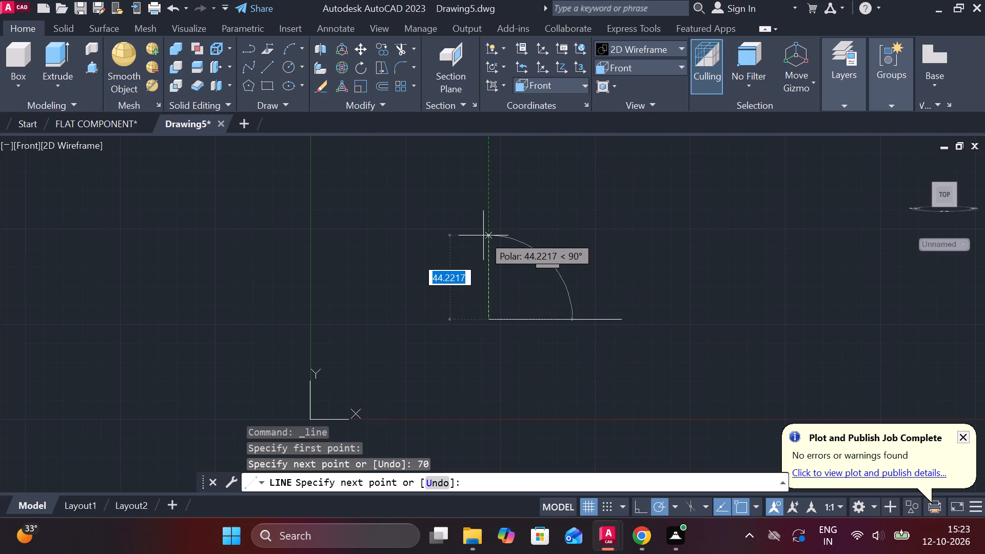
text(20)
key(Return)
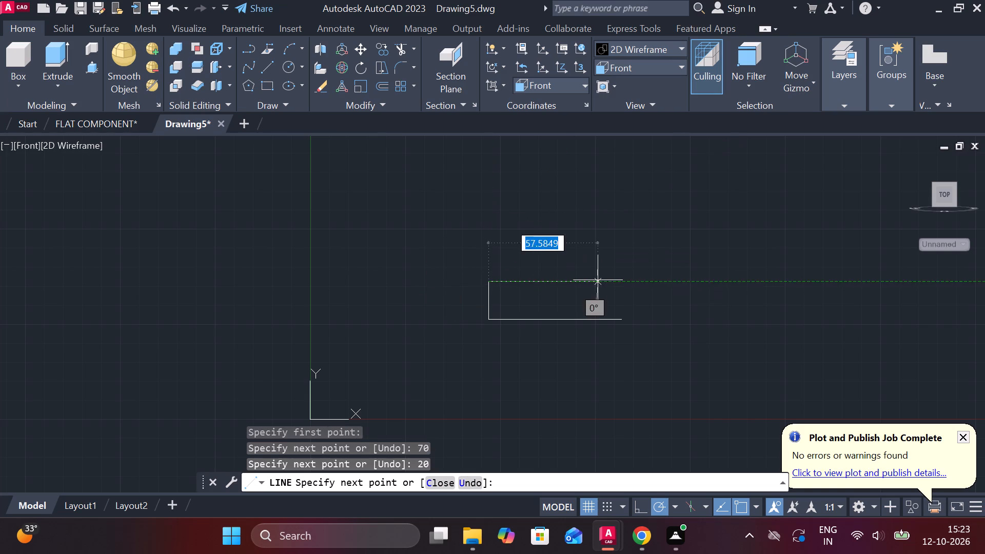
text(70)
key(space)
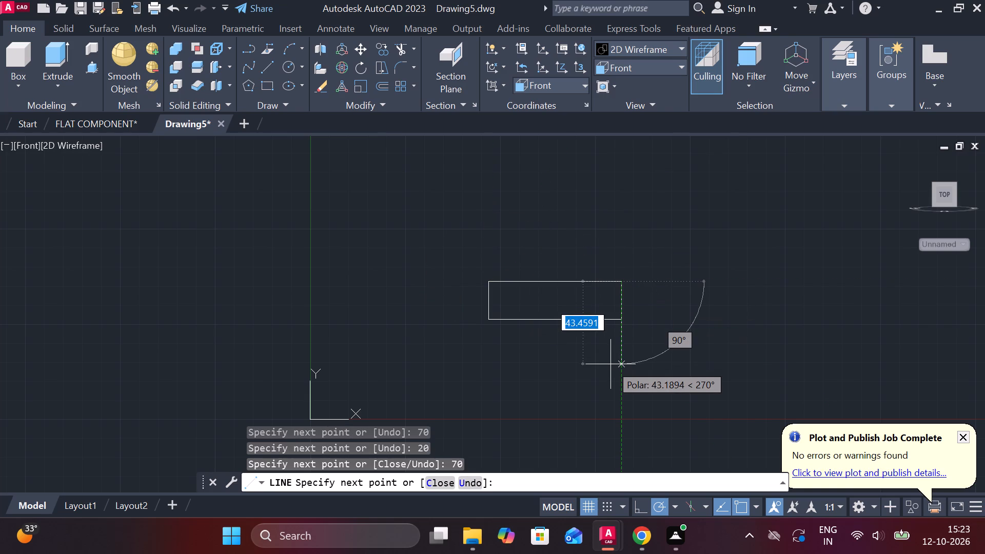
text(20)
key(Return)
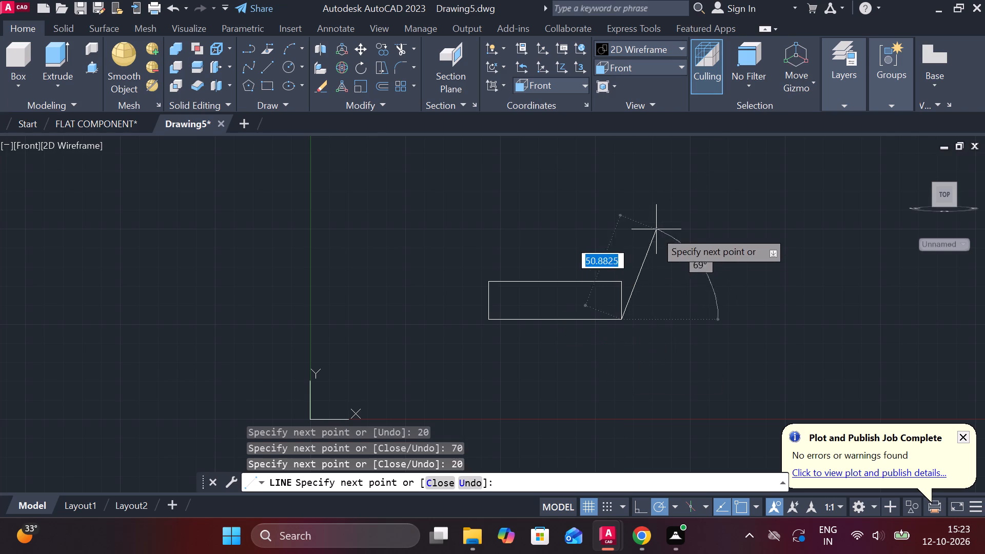
scroll(651, 235, up, 1)
key(Escape)
Draw a vertical line 60 long upward from the midpoint of the rectangle's bottom edge.
middle_drag(469, 267, 485, 267)
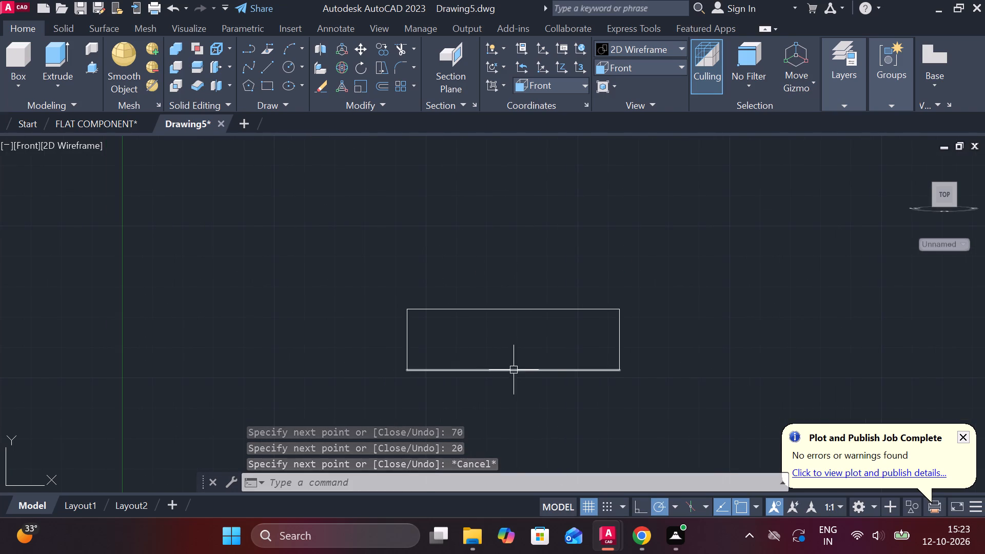
key(l)
key(Return)
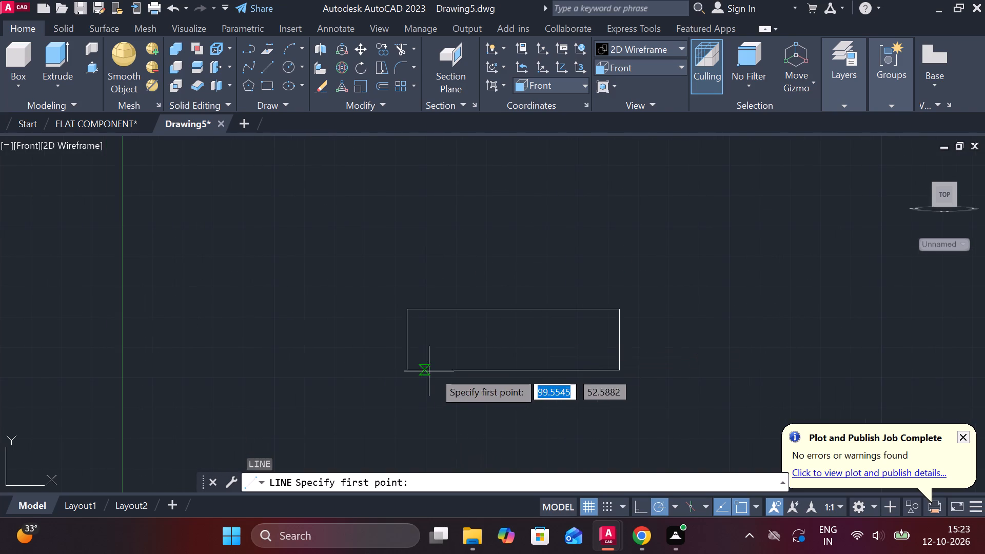
click(508, 375)
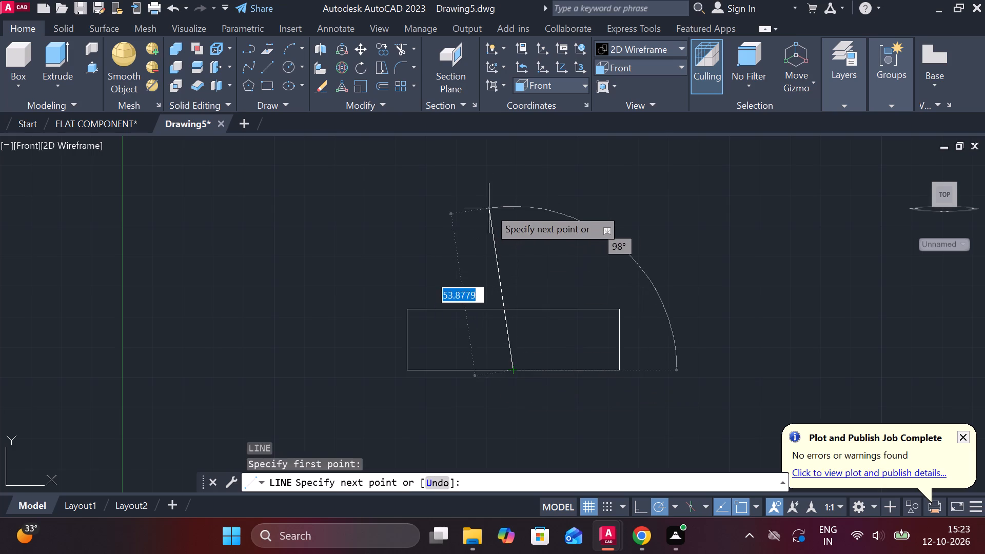
middle_drag(495, 206, 482, 233)
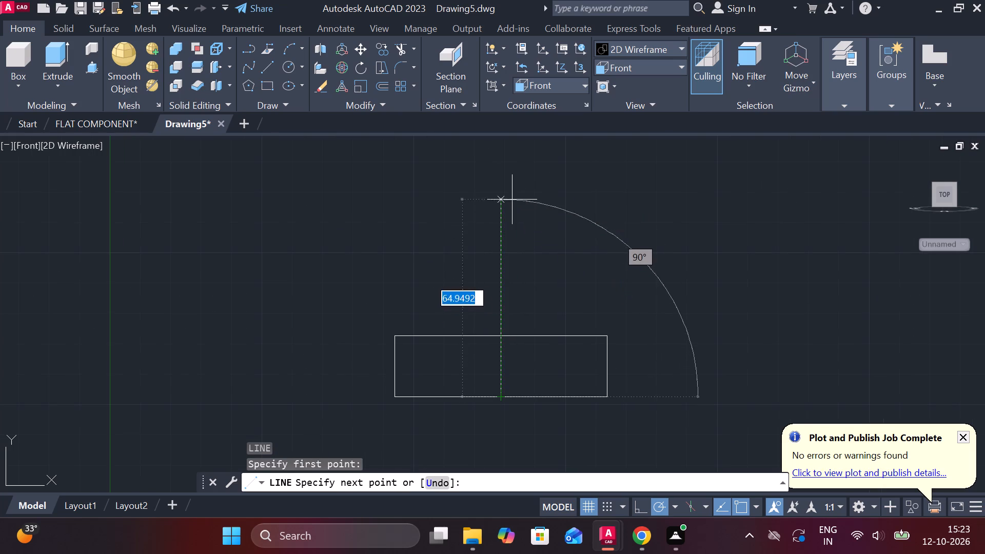
key(6)
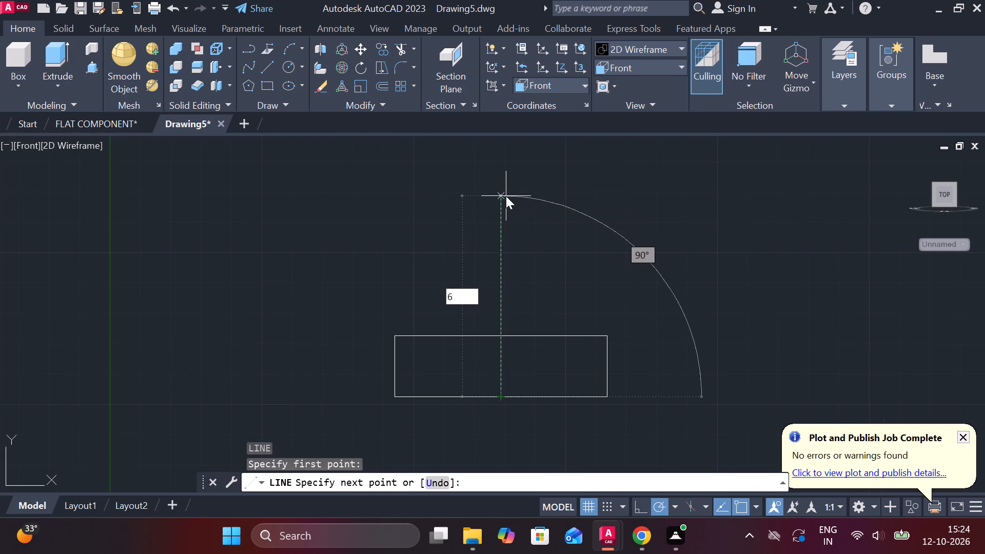
key(0)
key(Return)
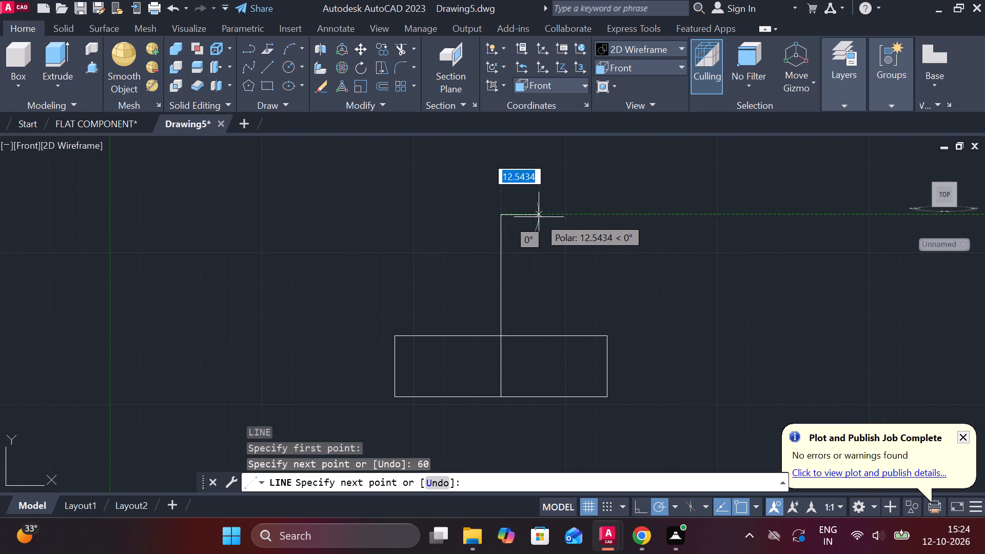
key(Escape)
Draw a circle of diameter 50 centred on the upper end of the vertical line.
text(C)
key(space)
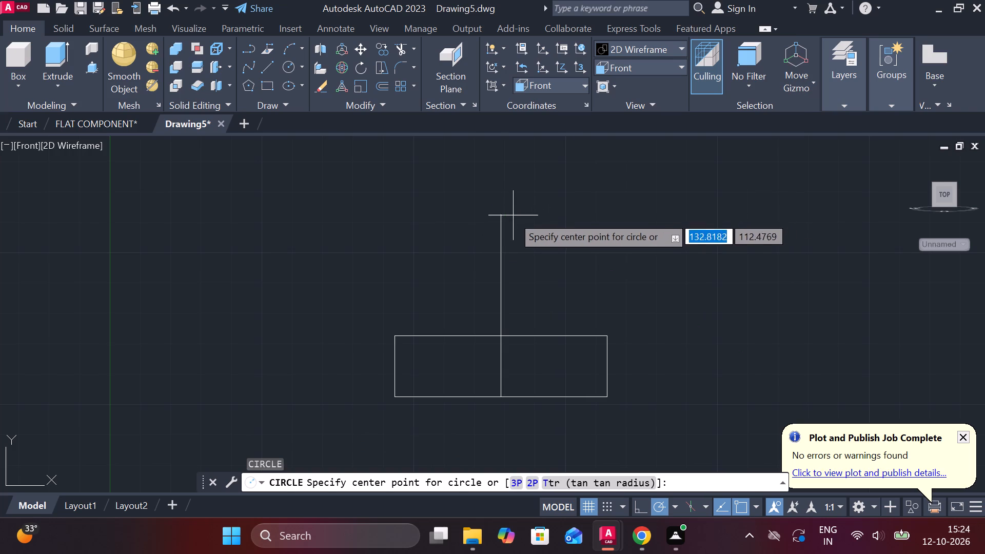
click(505, 216)
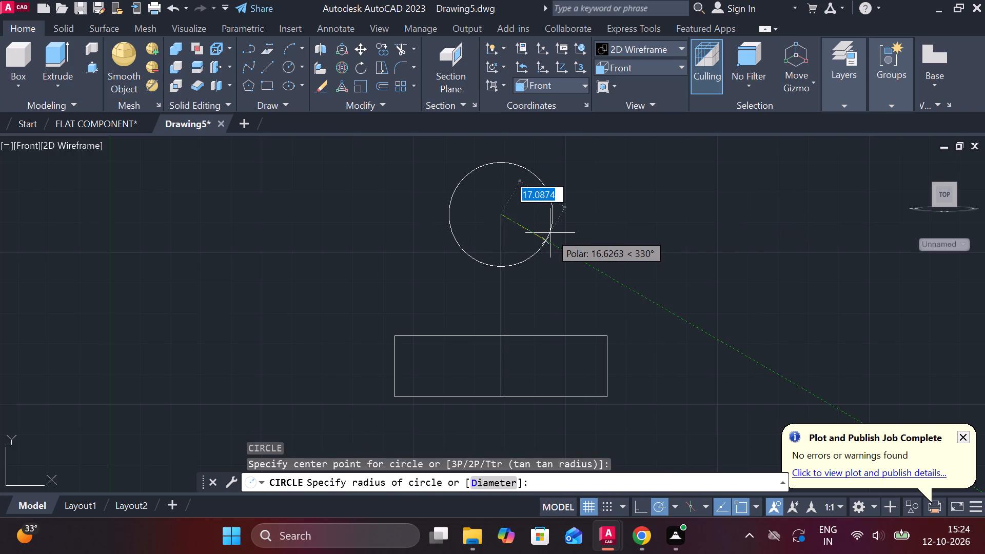
text(D 50)
key(space)
Draw a concentric circle of radius 40 centred on the upper end of the vertical line.
key(space)
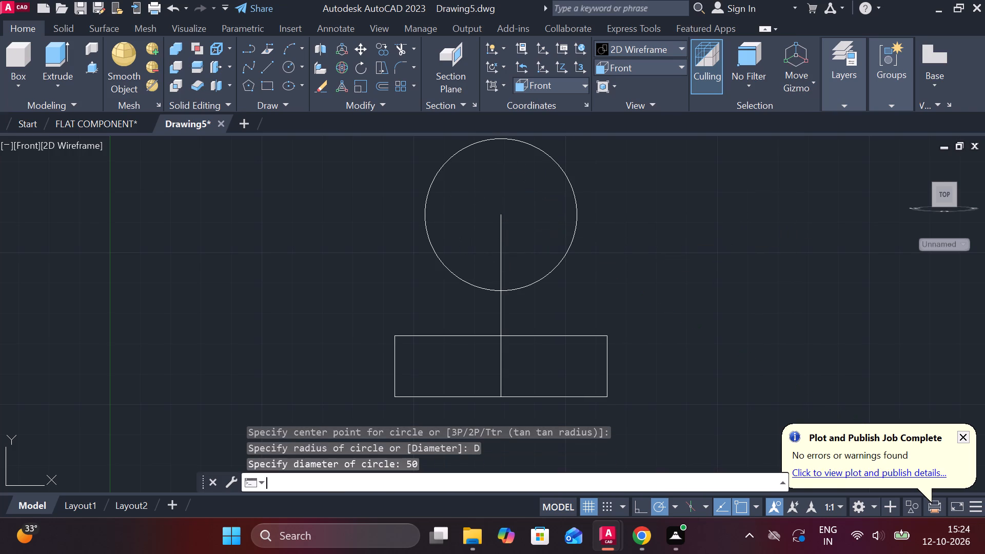
click(509, 217)
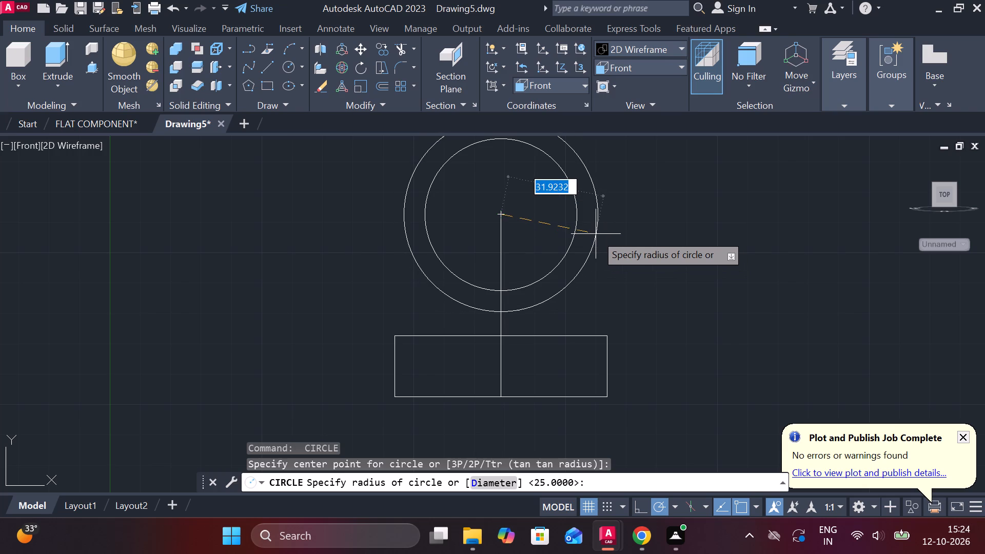
text(40)
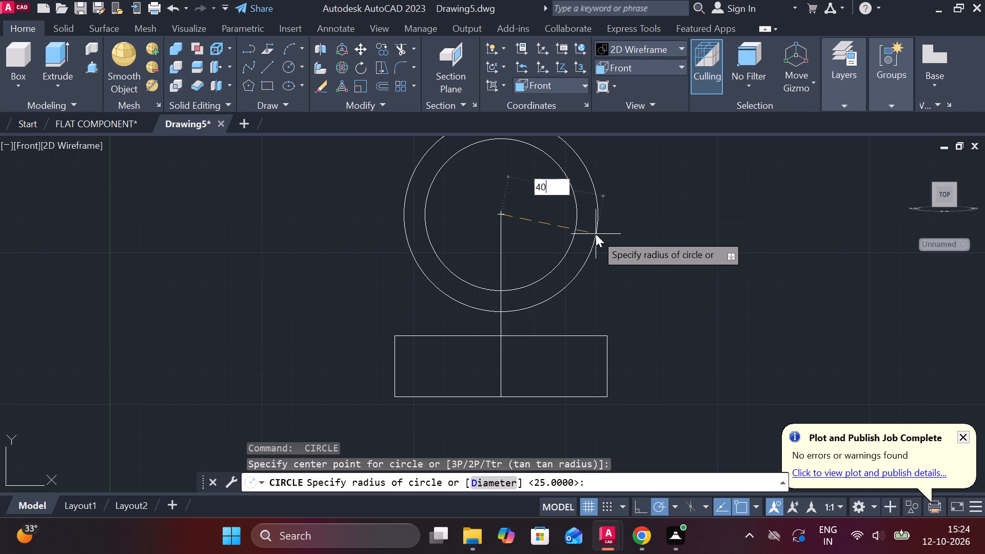
key(Return)
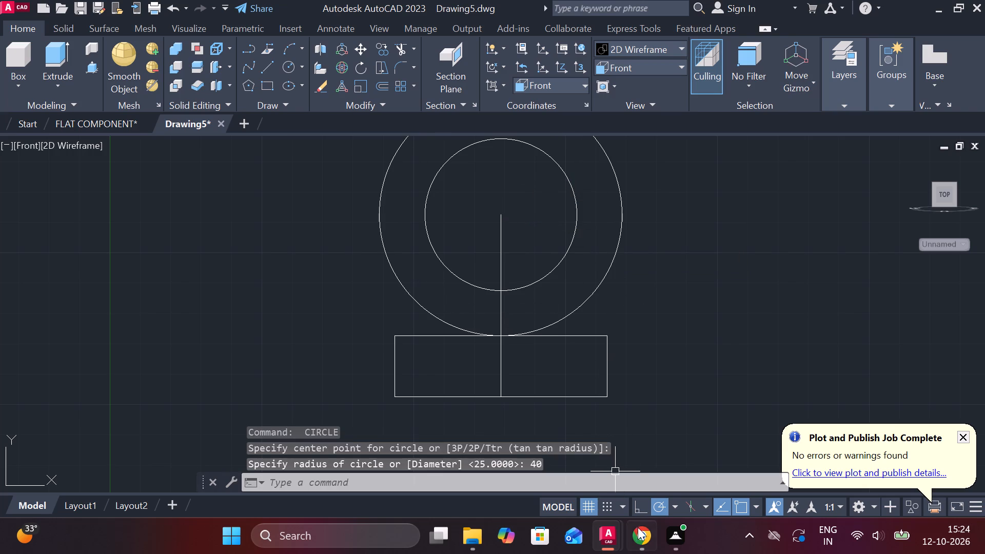
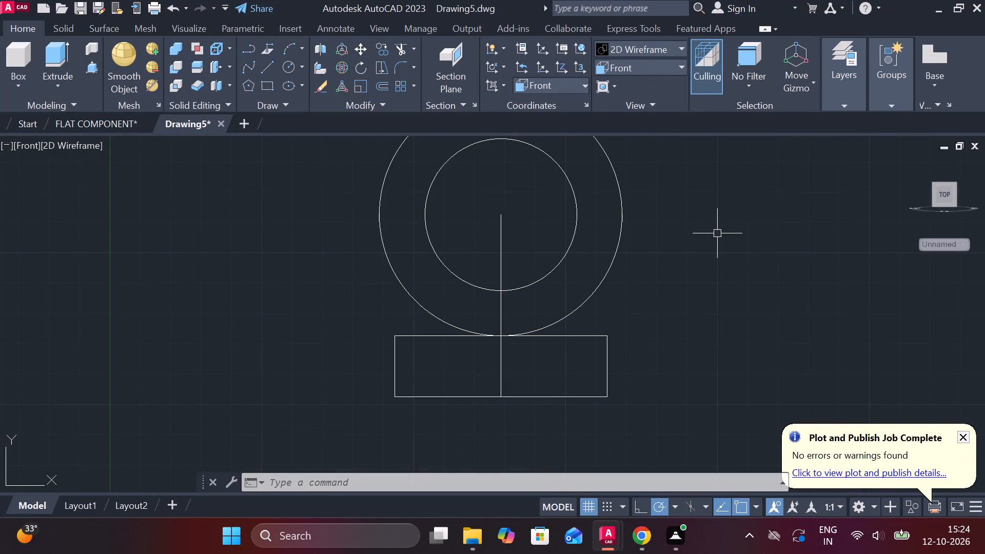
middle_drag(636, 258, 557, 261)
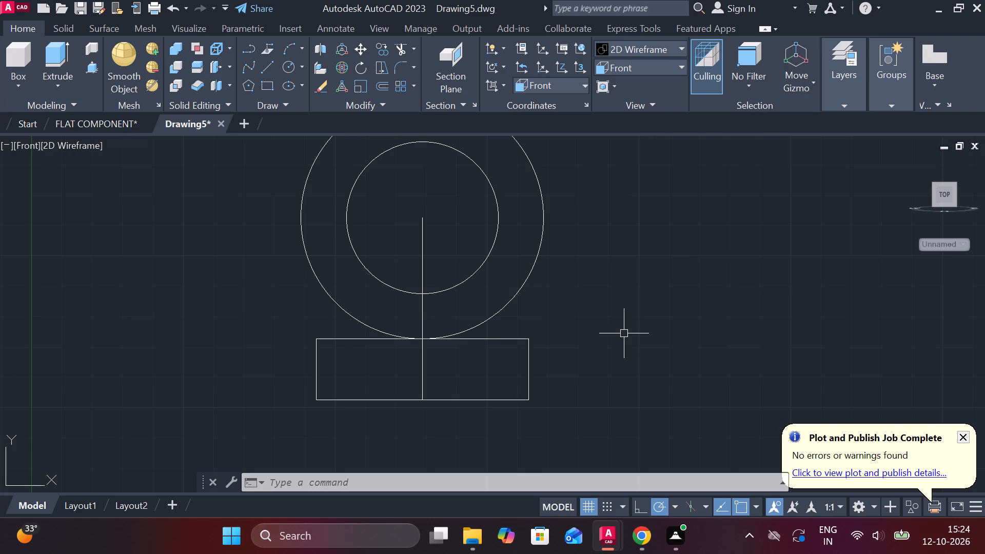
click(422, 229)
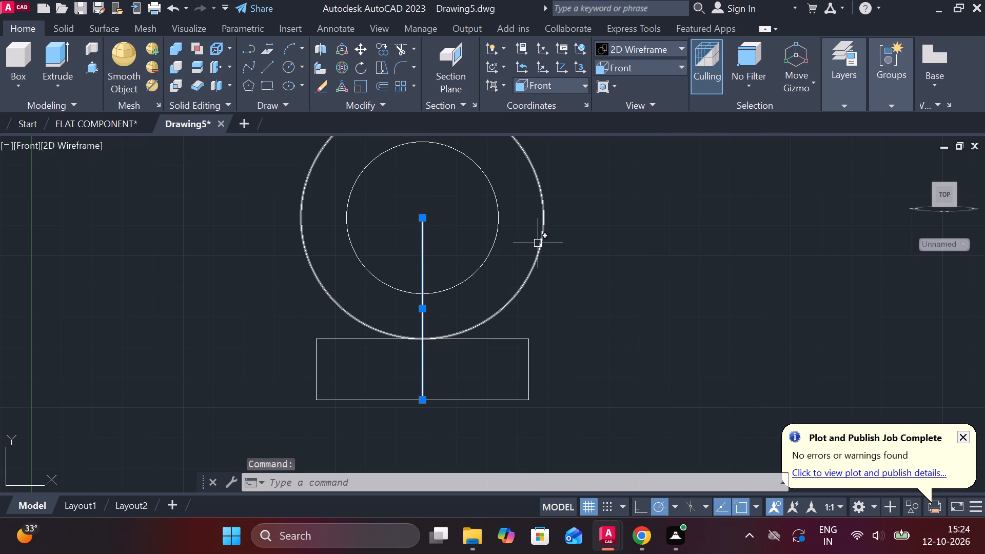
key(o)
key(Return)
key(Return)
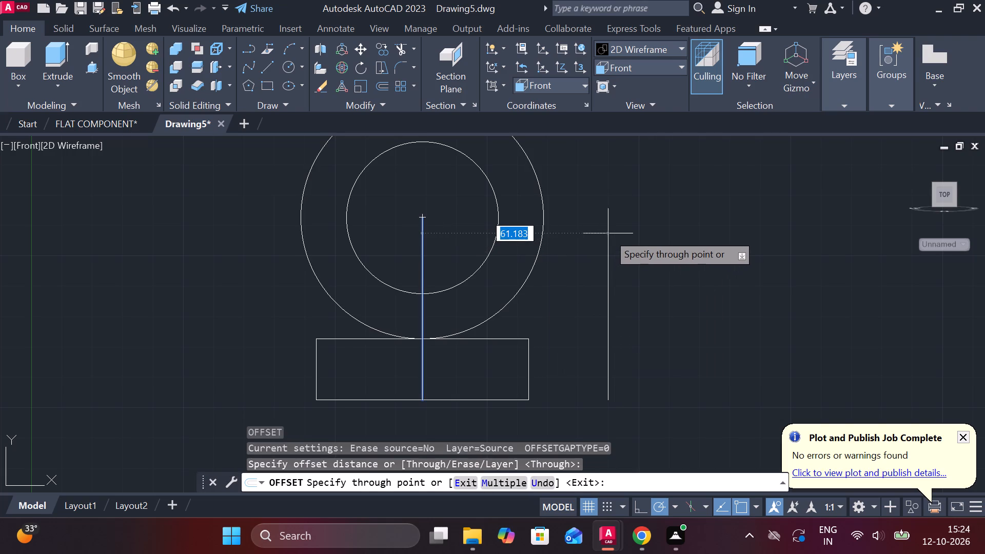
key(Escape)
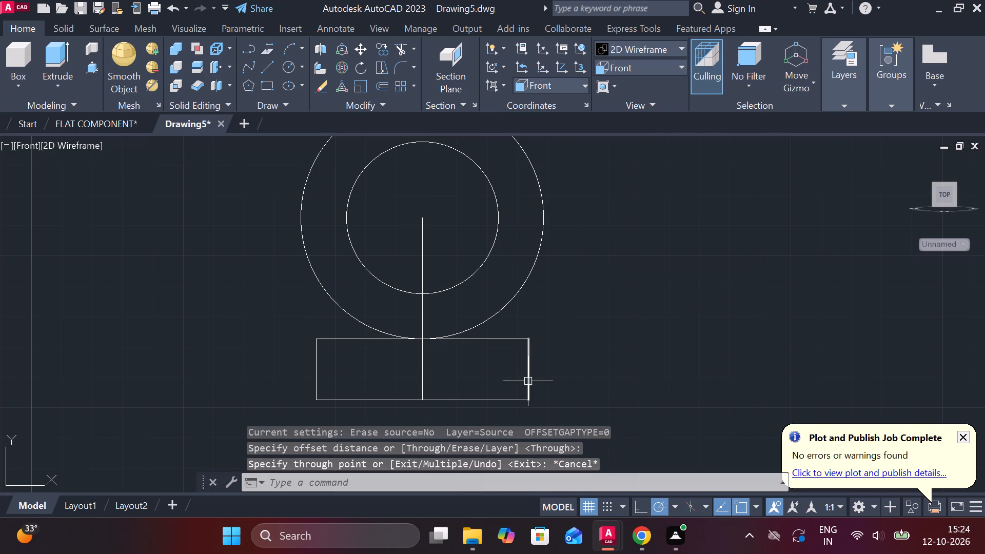
Offset the rectangle's right edge 35 outward to the right.
click(530, 377)
key(o)
key(Return)
key(Return)
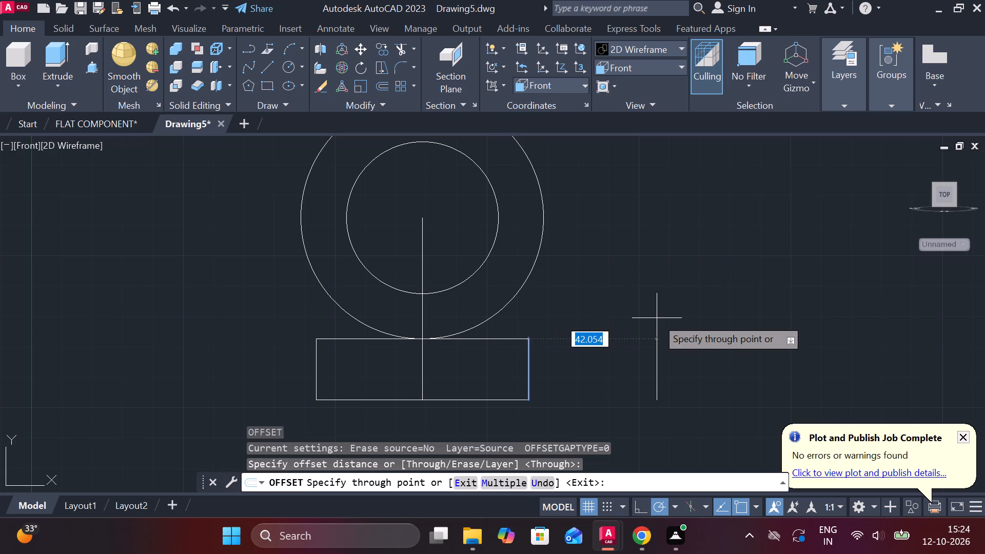
text(35)
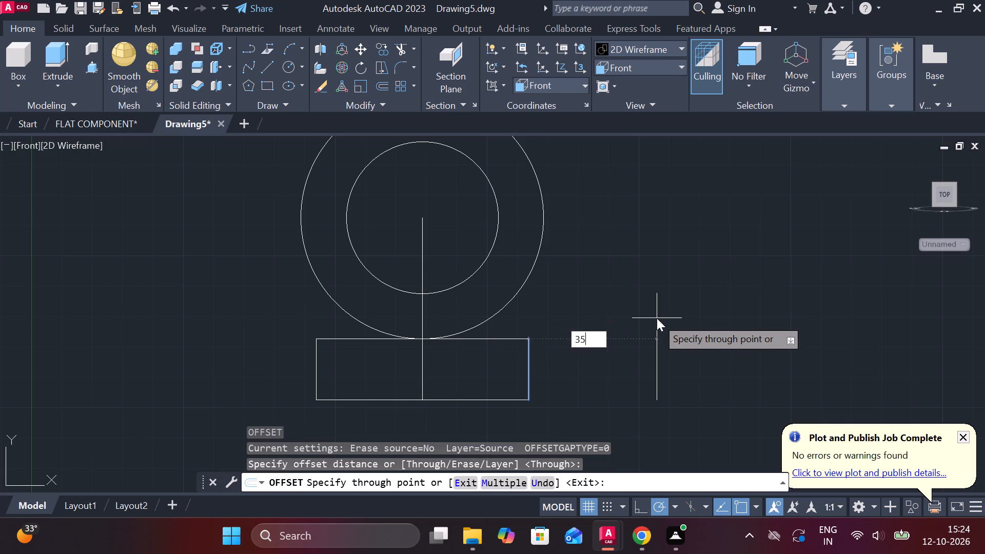
key(space)
Offset the rectangle's bottom edge 75 upward.
click(509, 400)
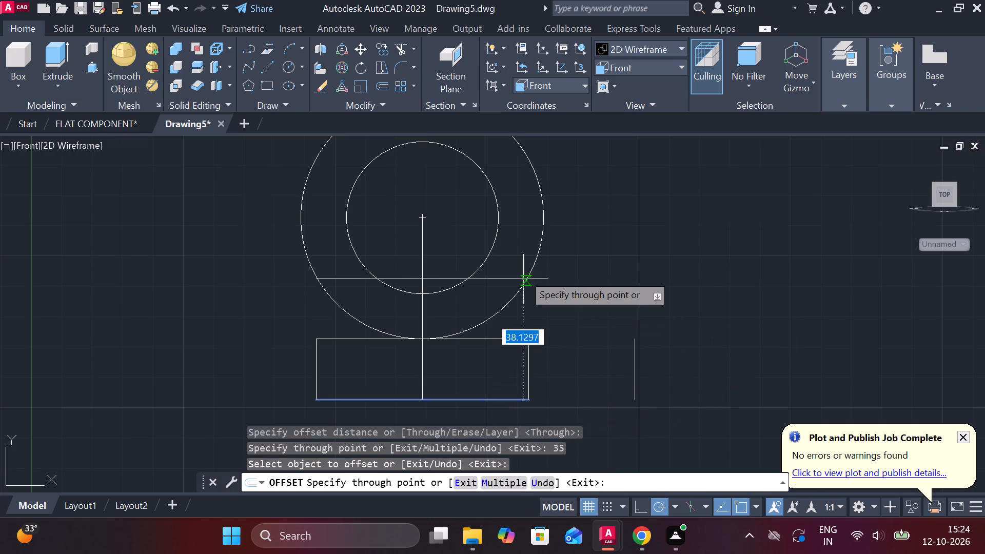
text(75)
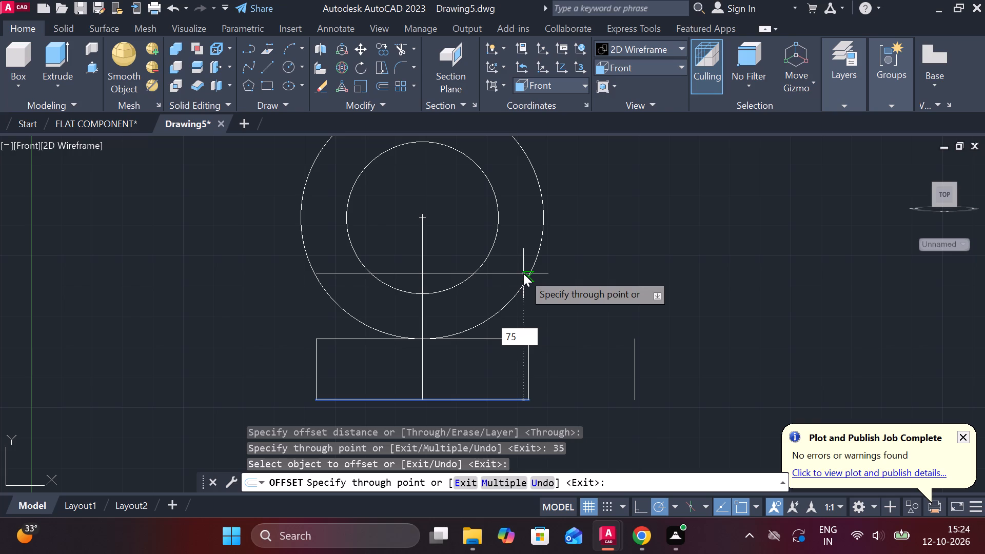
key(space)
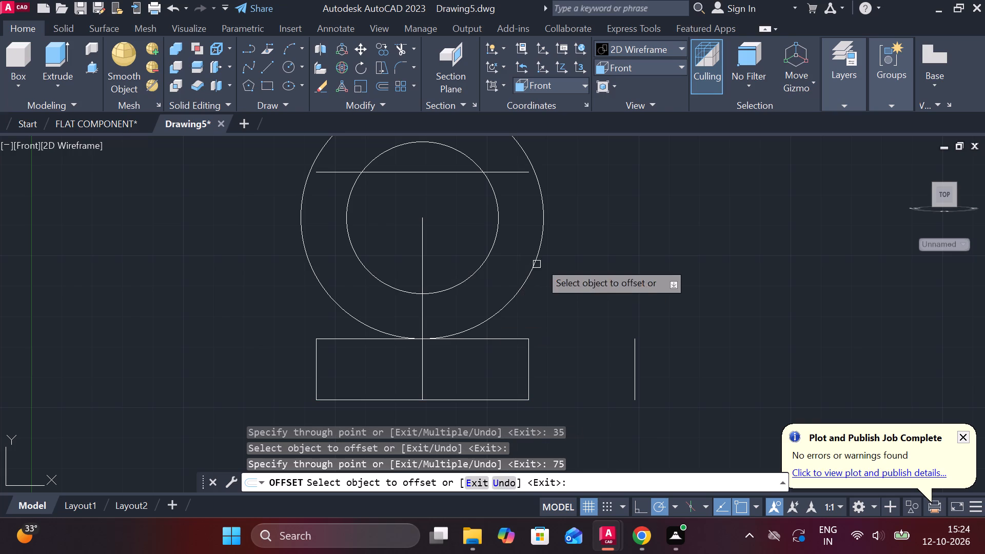
key(Escape)
Lengthen the upper offset line's right end horizontally, well past the offset vertical line.
click(513, 176)
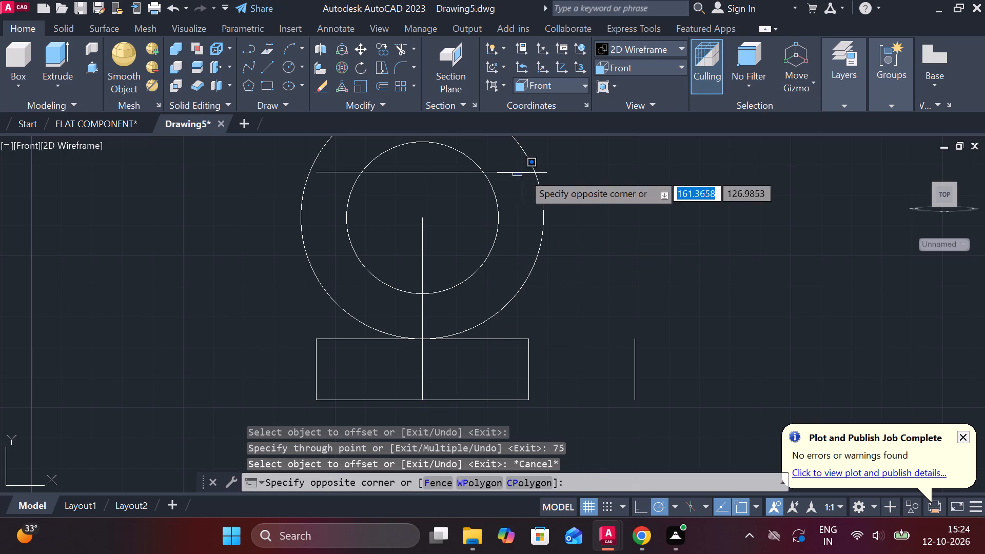
click(524, 172)
click(520, 172)
click(578, 204)
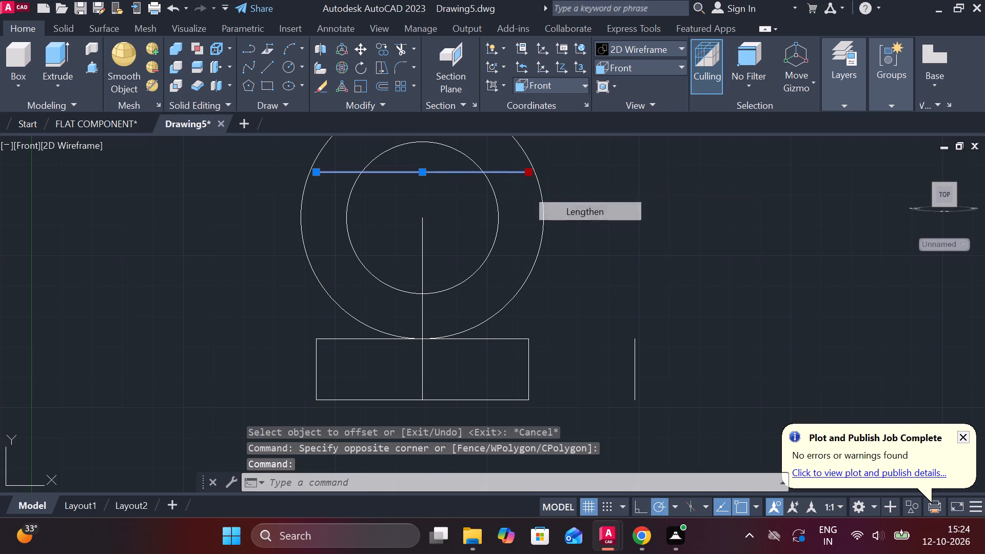
click(865, 209)
key(Escape)
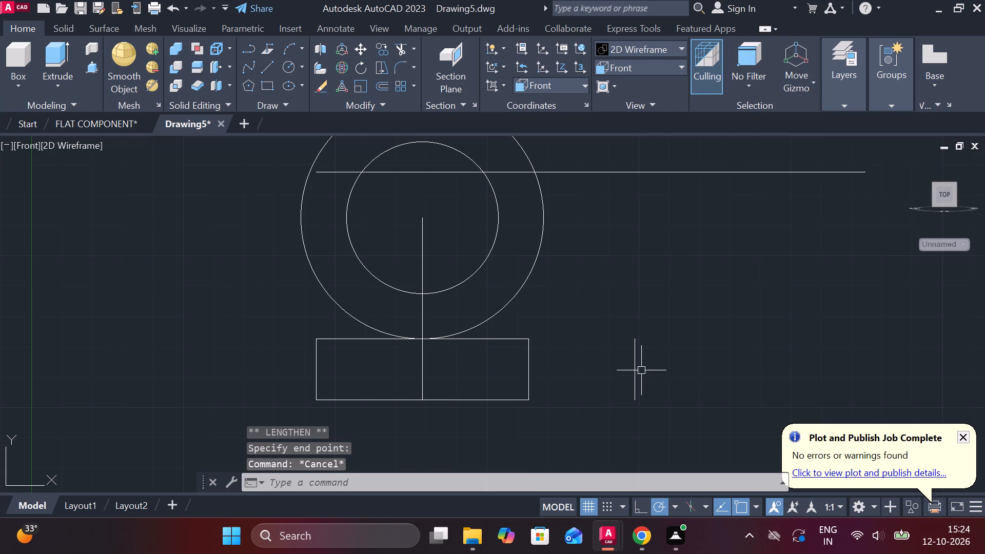
Lengthen the offset vertical line upward until it crosses and extends above the long horizontal line.
click(628, 370)
click(629, 361)
click(633, 347)
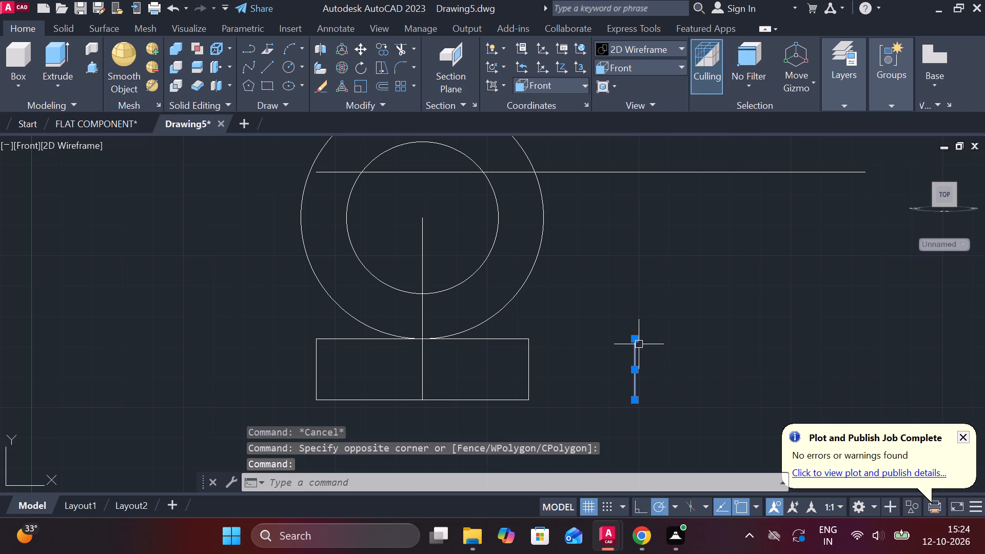
click(711, 379)
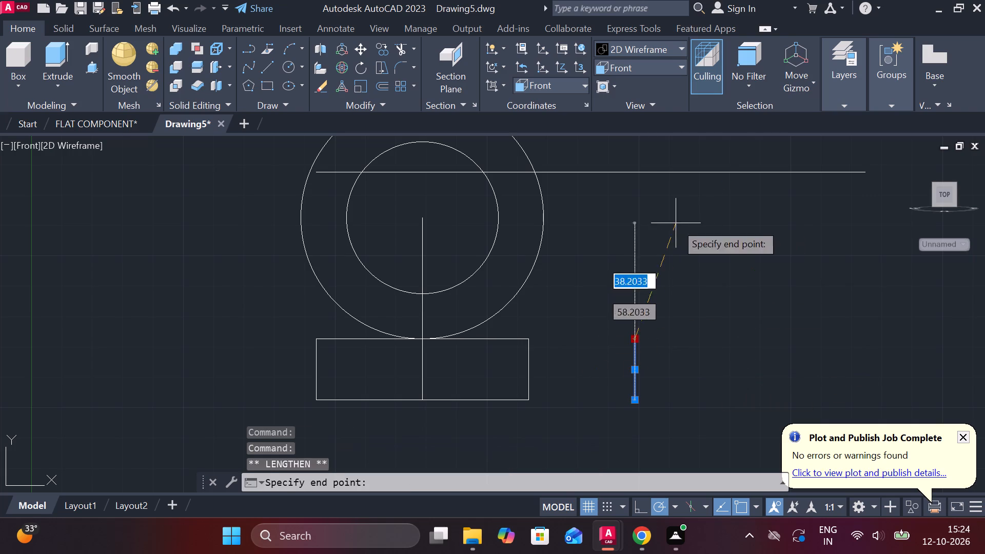
middle_drag(675, 223, 657, 310)
click(657, 219)
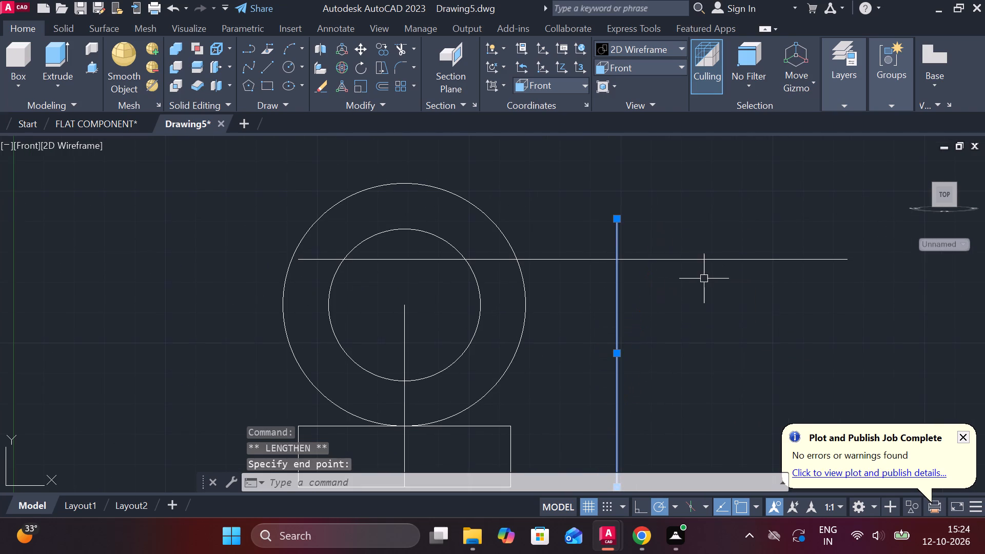
key(Escape)
Draw a circle of diameter 50 centred where the long horizontal line crosses the offset vertical line.
middle_drag(641, 254, 640, 234)
key(c)
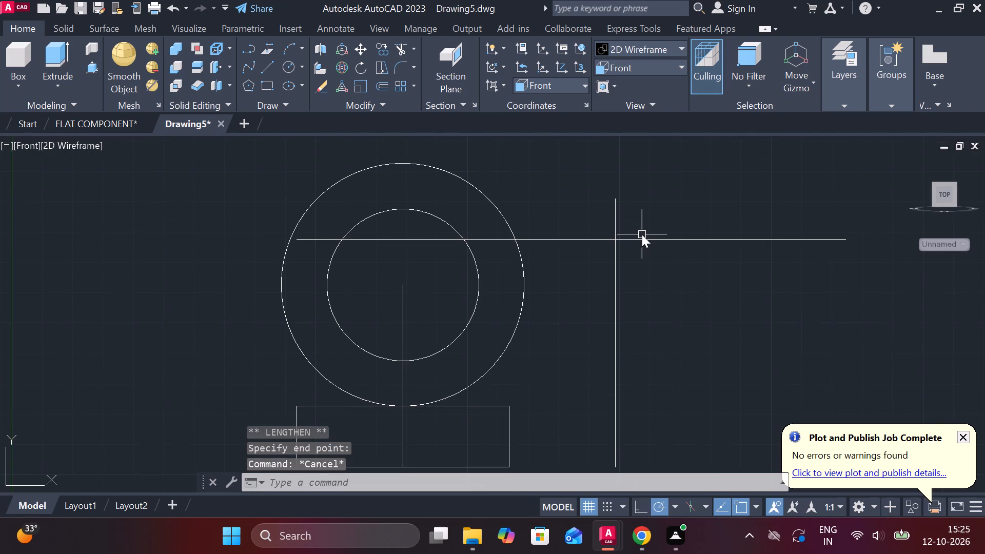
key(space)
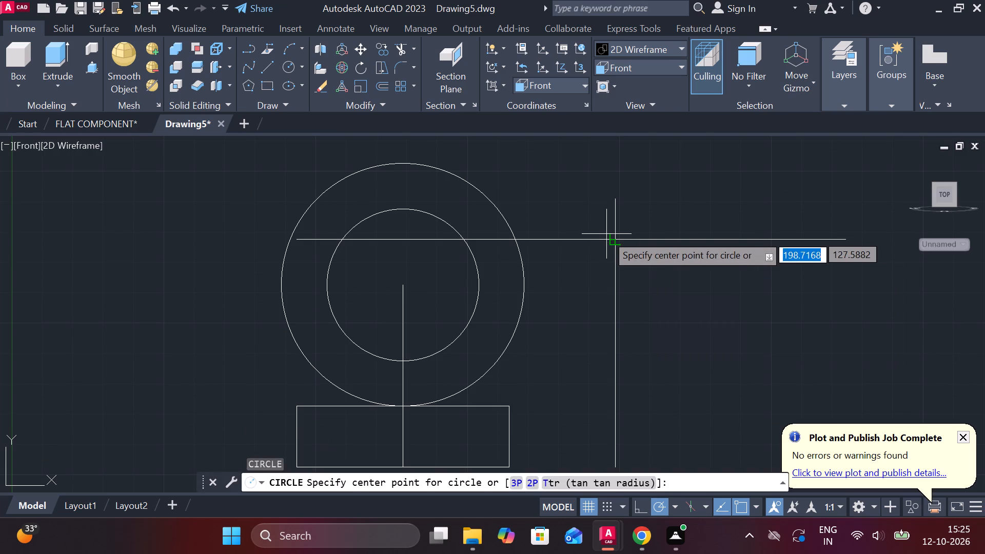
click(617, 241)
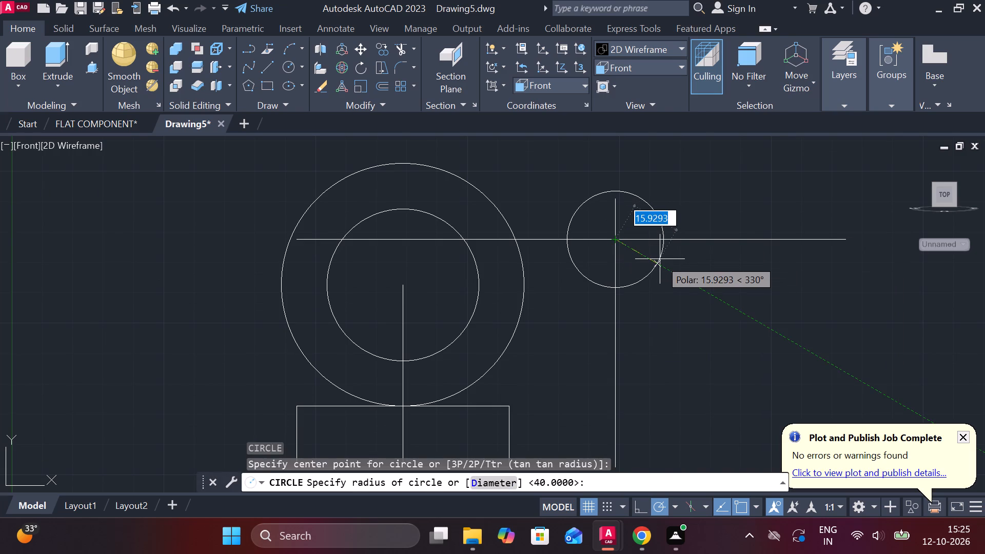
text(D 50)
key(Return)
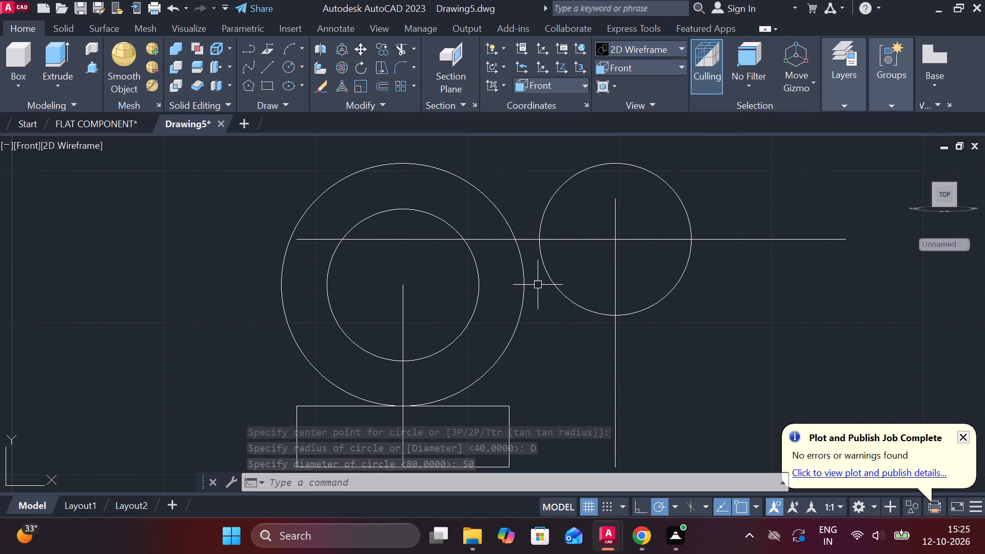
Draw a line tangent to the tops of the large outer circle and the new 50-diameter circle.
text(L TQ)
key(BackSpace)
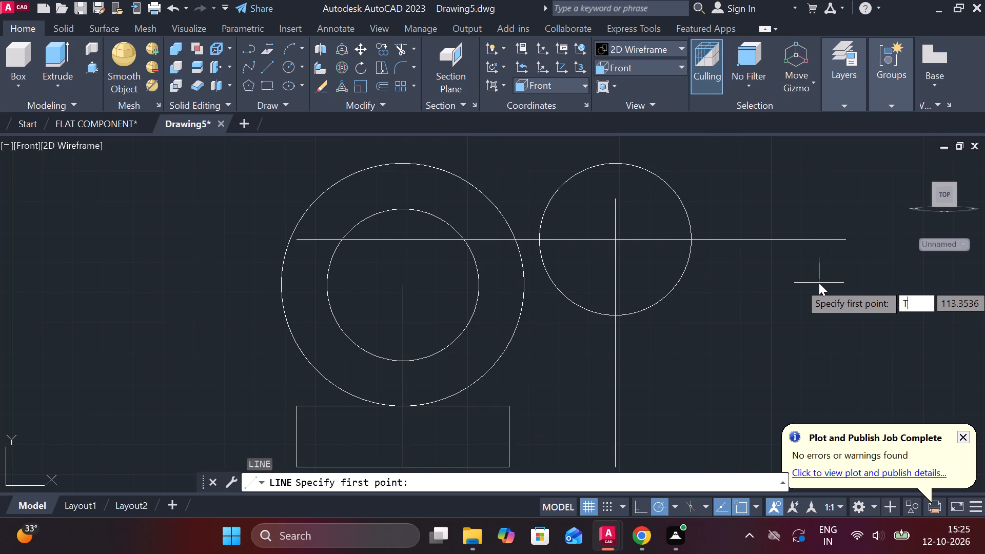
text(AN)
key(space)
click(406, 164)
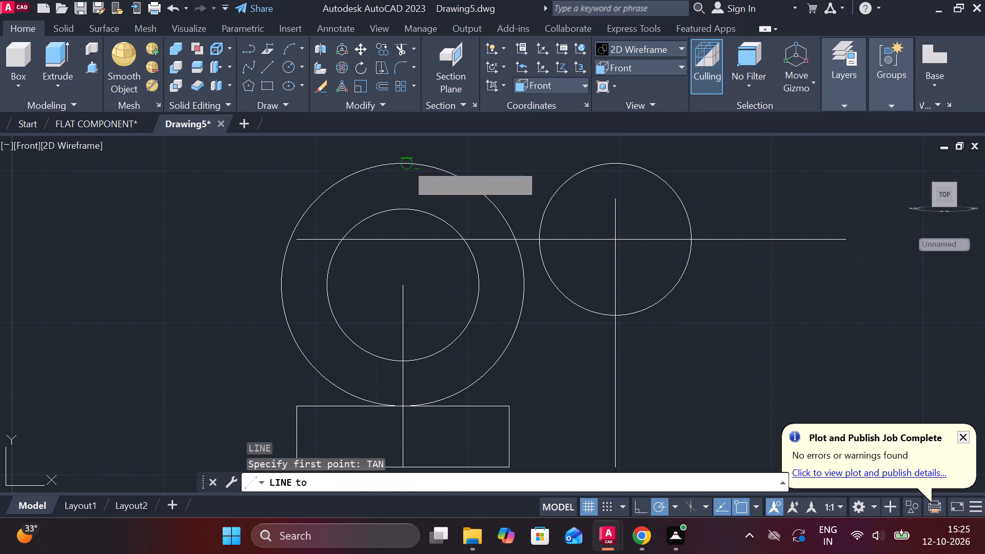
key(t)
text(AN)
key(space)
click(617, 160)
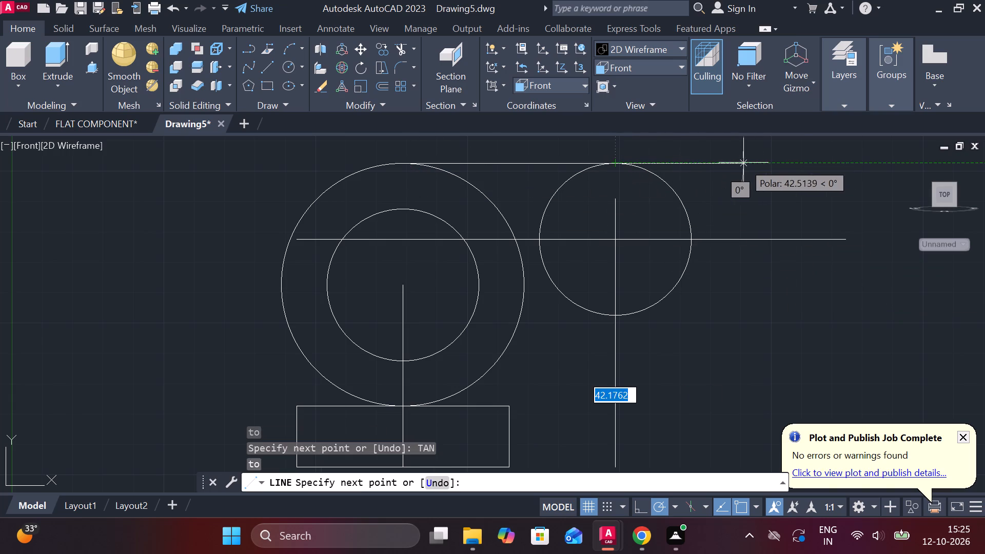
key(Escape)
Draw a vertical line from the rectangle's top-right corner upward, ending inside the large outer circle.
middle_drag(712, 274, 715, 239)
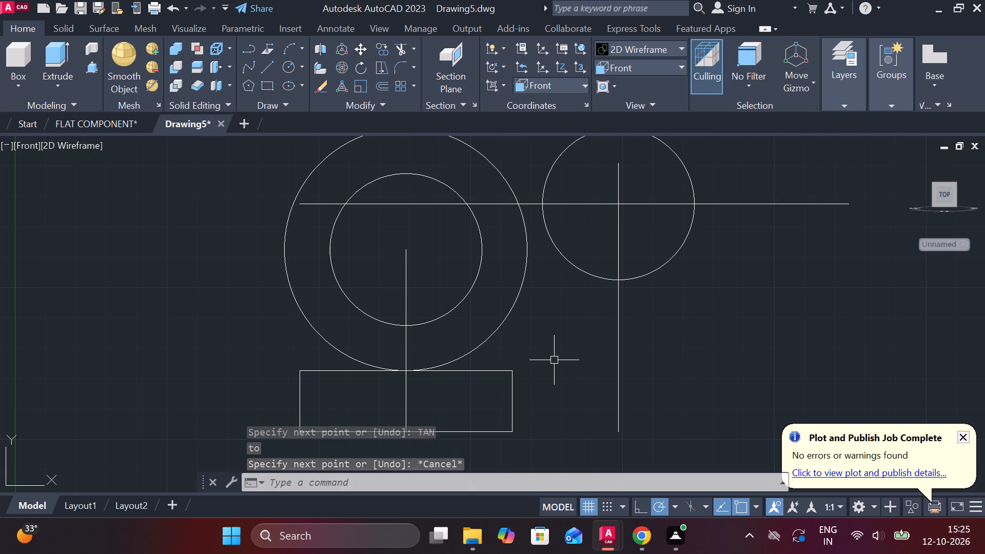
key(l)
key(Return)
click(509, 371)
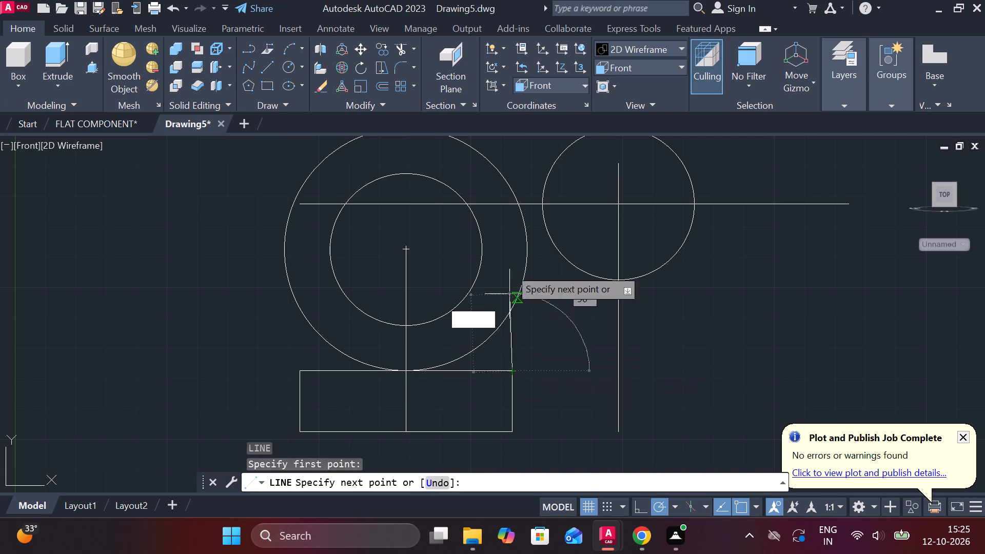
click(509, 261)
key(Escape)
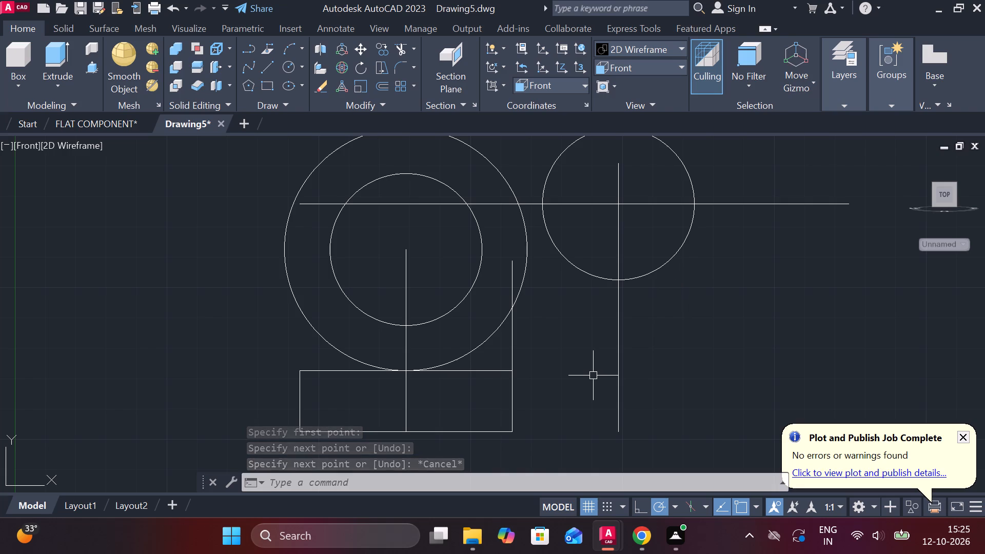
Offset the rectangle's bottom edge 50 upward.
click(499, 435)
key(o)
key(Return)
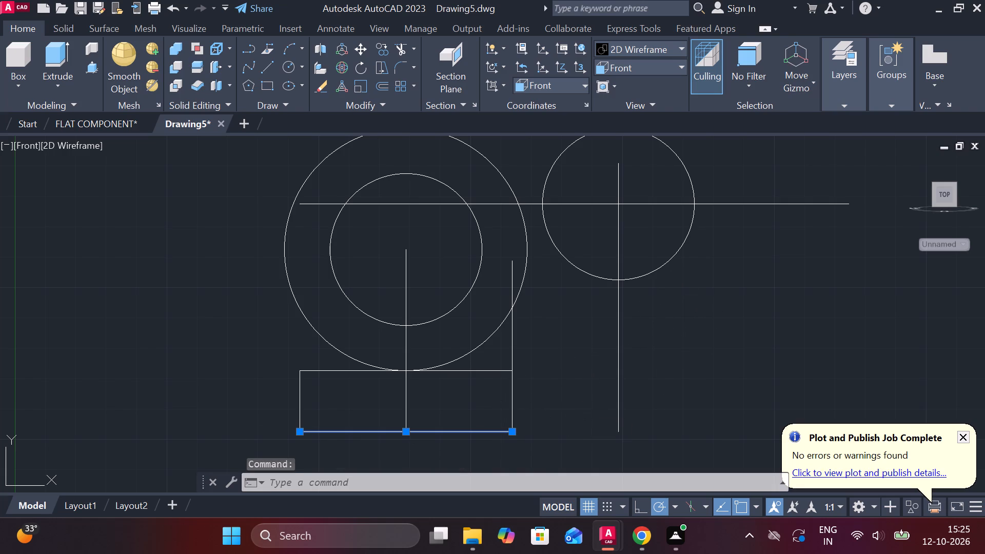
key(Return)
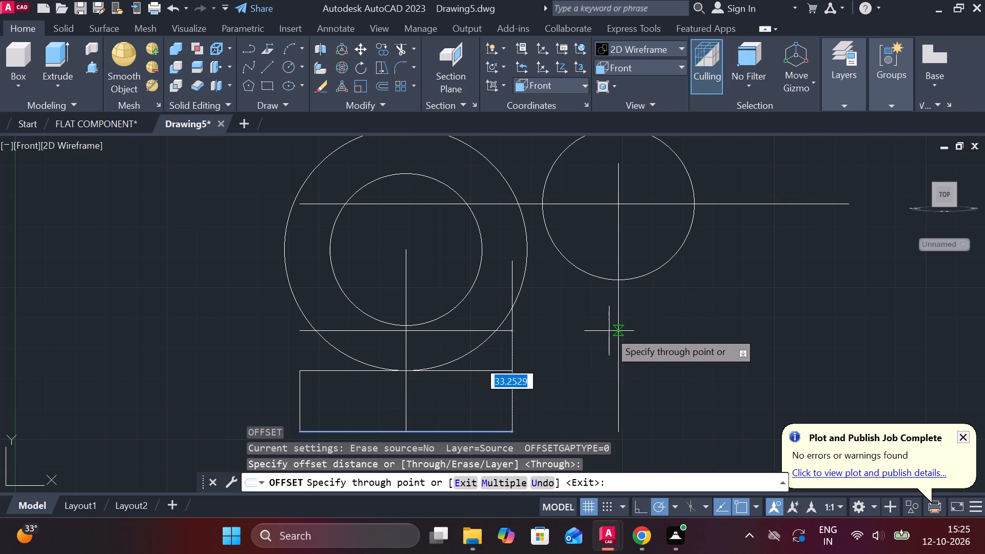
text(50)
key(Return)
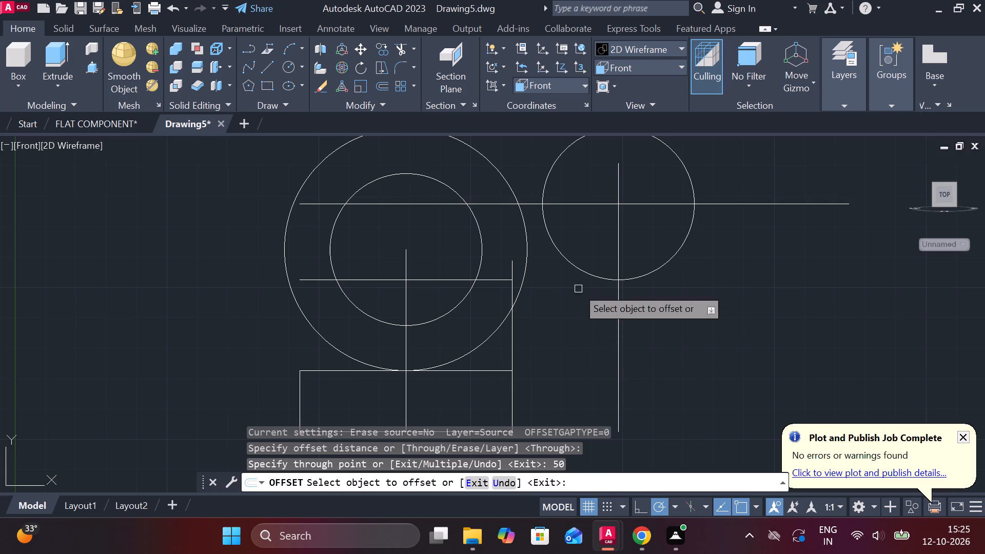
key(Escape)
Stretch the new offset line's right end horizontally by about 72, past the bottom of the right circle.
click(491, 280)
click(515, 280)
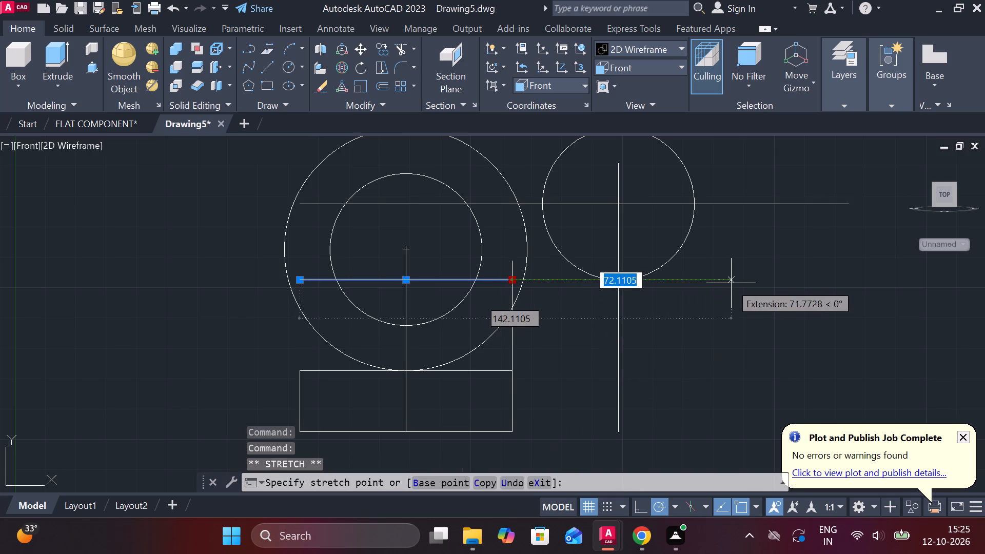
click(731, 283)
key(Escape)
Trim the offset line, the vertical line's upper stub and the large circle's lower-right arc to form the corner under the arm.
text(TR)
key(space)
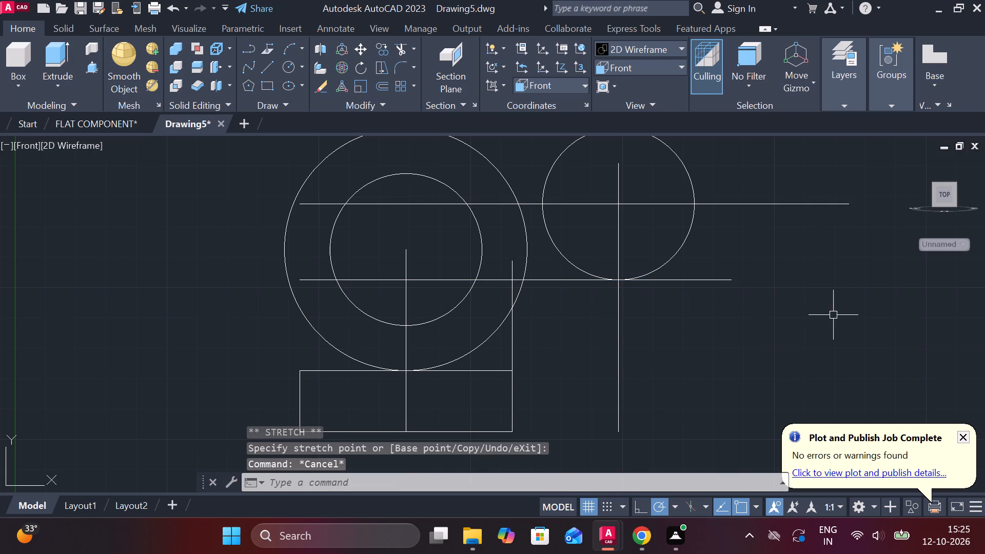
click(675, 284)
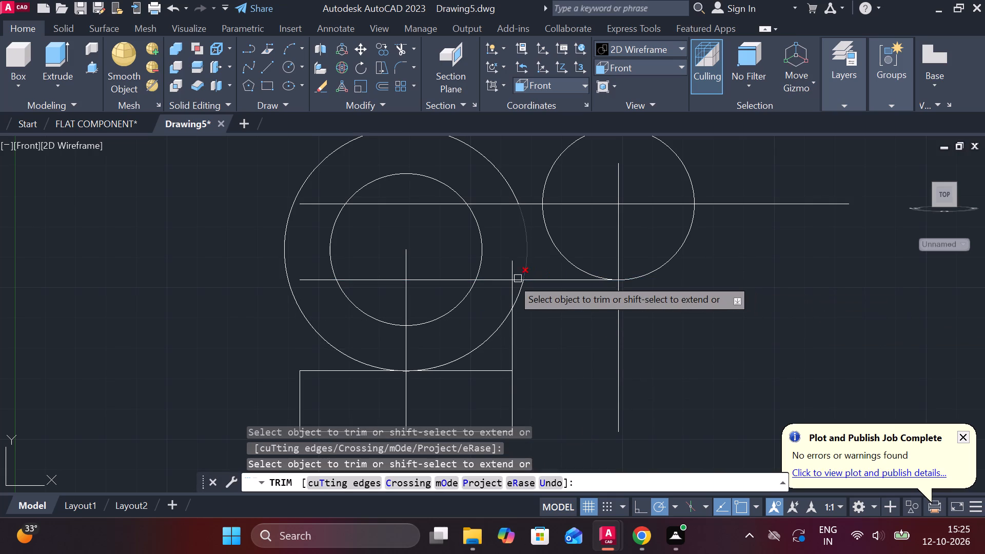
click(496, 326)
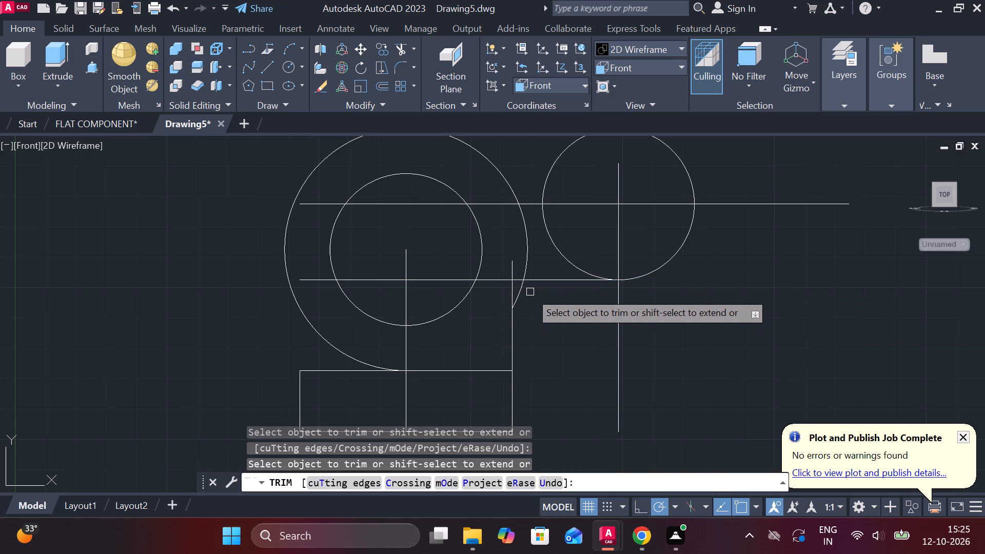
click(519, 292)
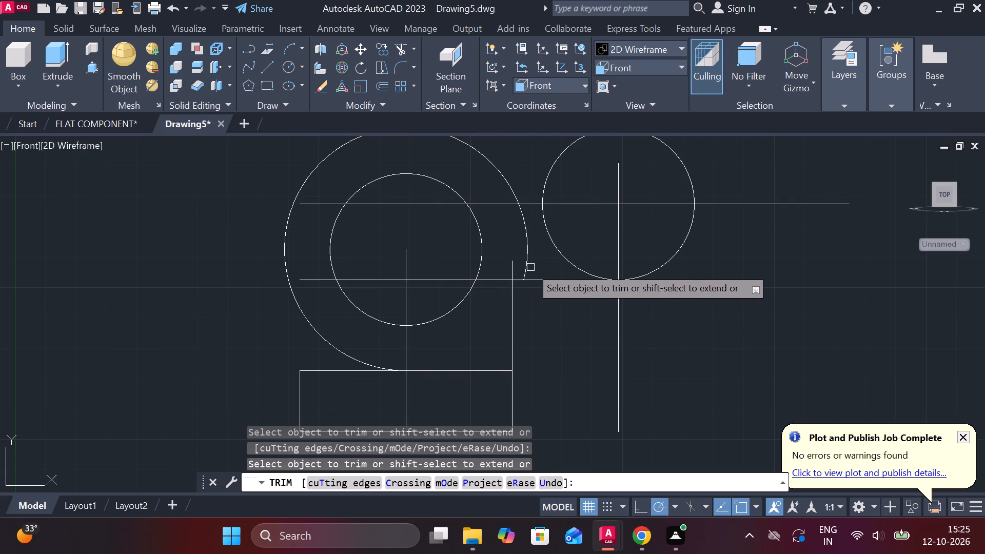
click(530, 267)
click(525, 261)
click(506, 280)
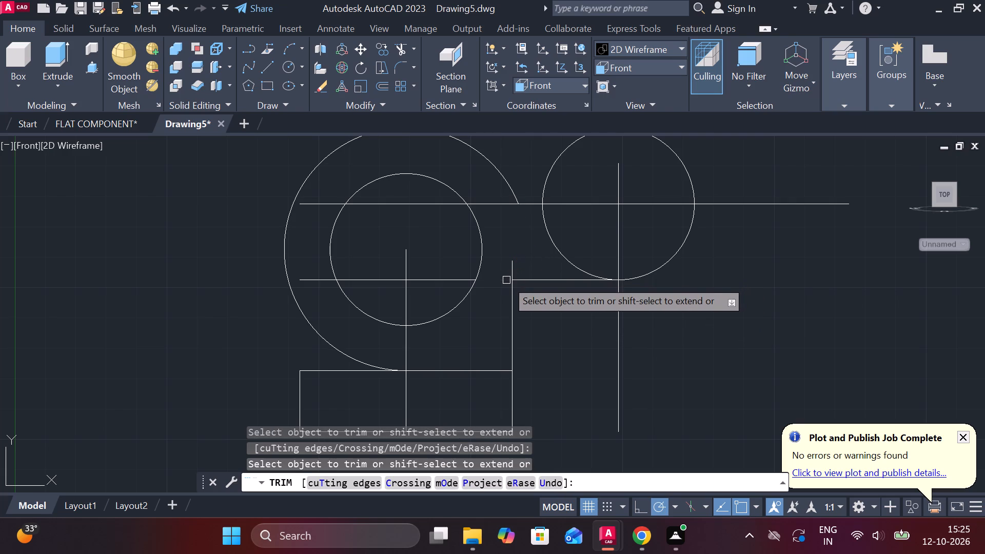
click(515, 274)
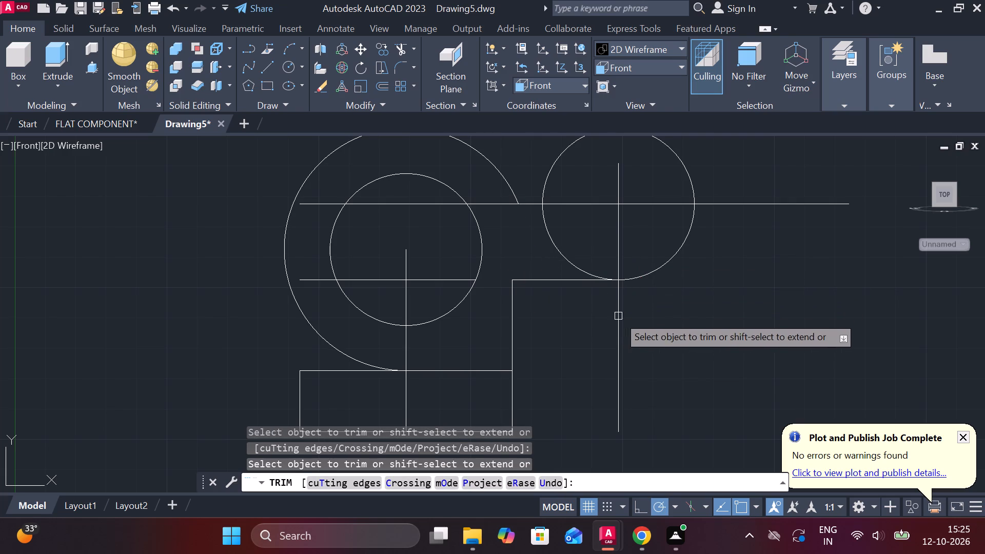
Trim the remaining arcs of the large circle and the 50-diameter circle that lie inside the arm.
middle_drag(538, 245, 533, 286)
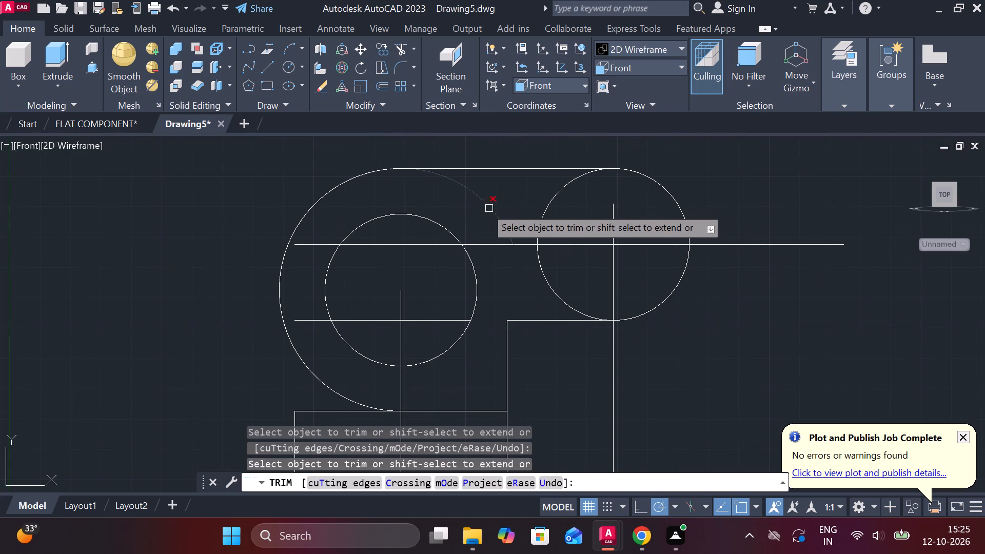
click(477, 203)
click(548, 213)
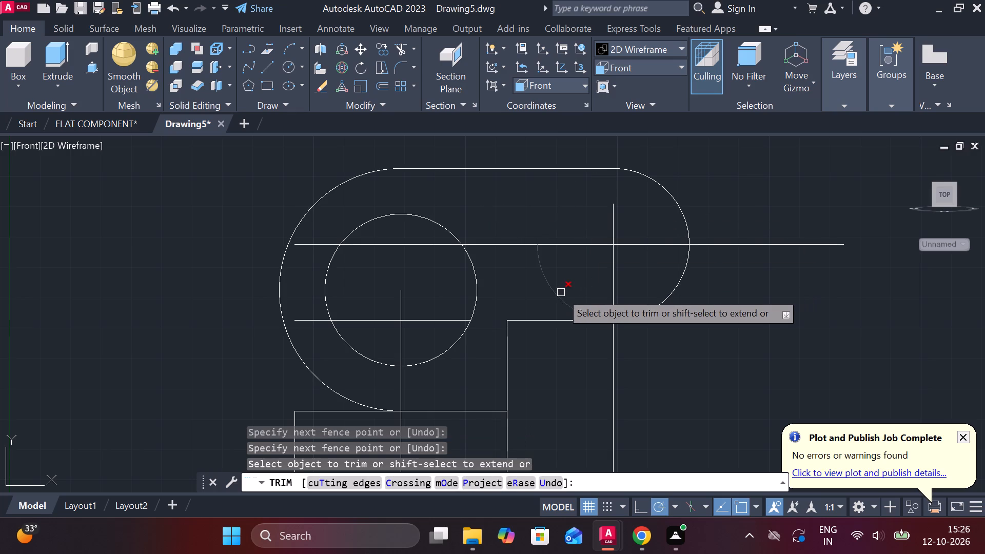
click(561, 292)
middle_drag(667, 333, 664, 295)
key(Escape)
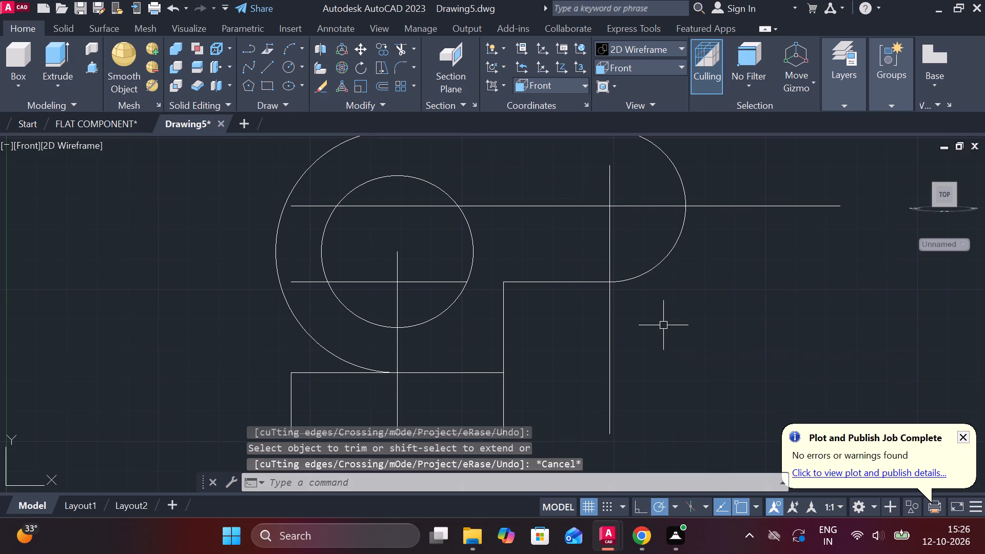
Fillet the corner between the arm's lower edge and the vertical line with radius 25.
text(F R)
key(space)
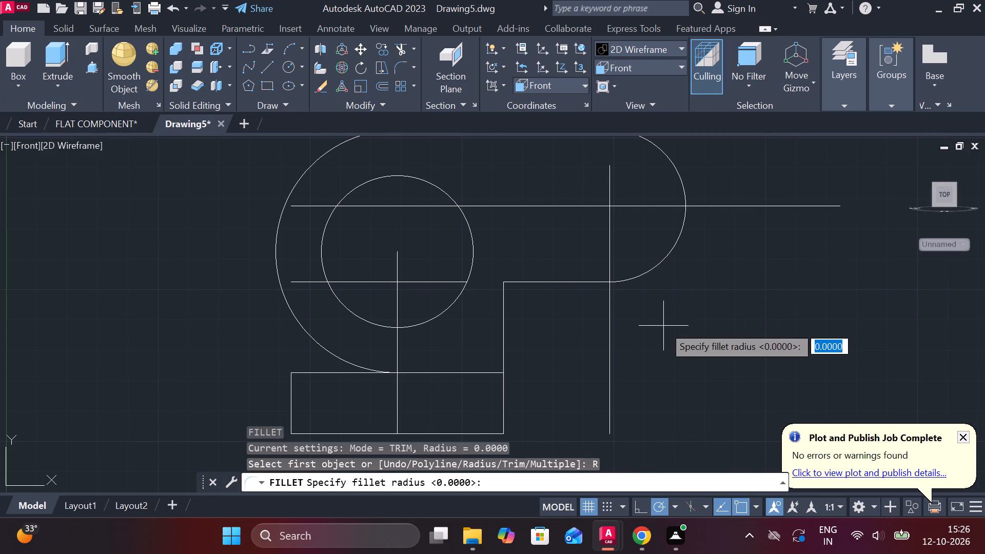
text(25)
key(space)
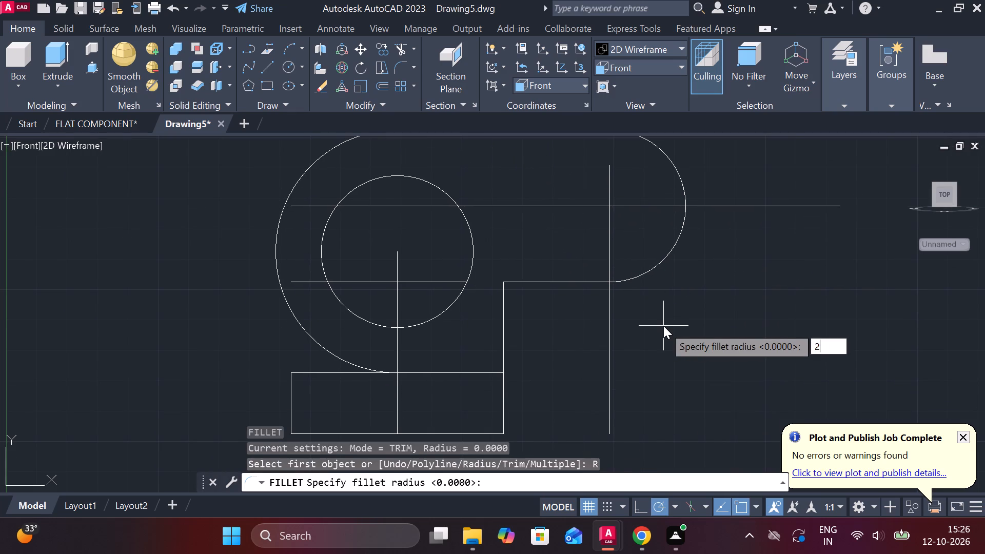
click(539, 285)
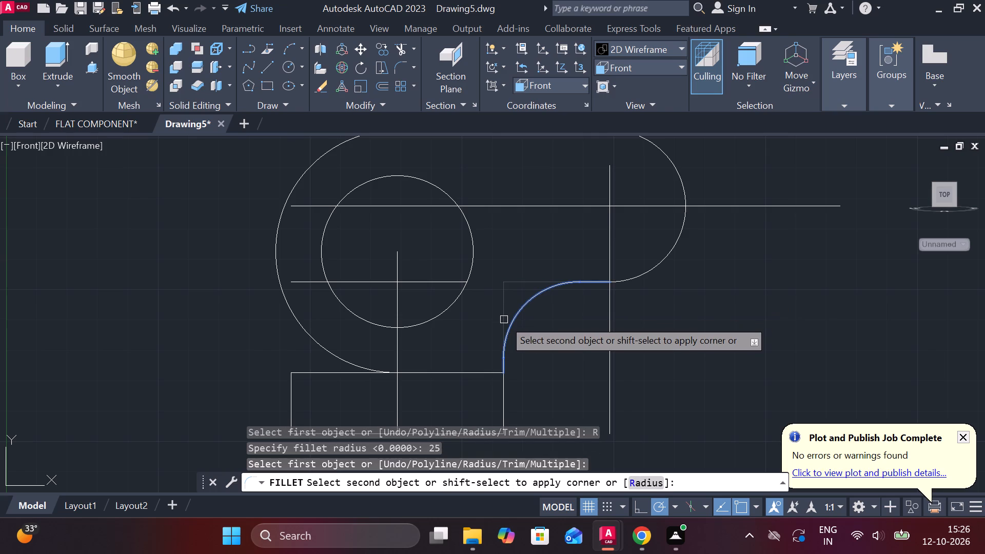
click(504, 320)
key(Escape)
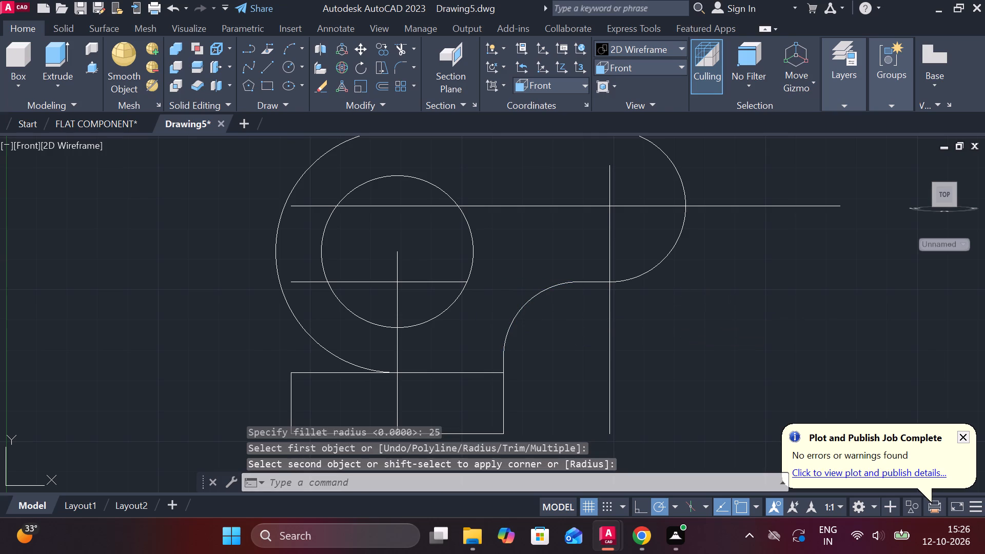
Erase the two vertical centre lines, the long horizontal construction line and the leftover offset segment inside the inner circle.
click(609, 339)
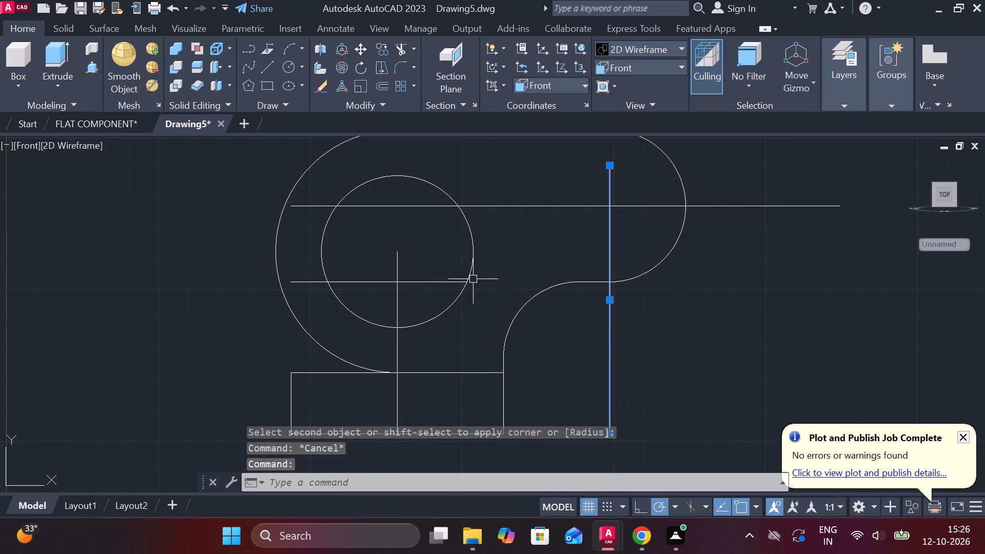
click(413, 285)
click(399, 309)
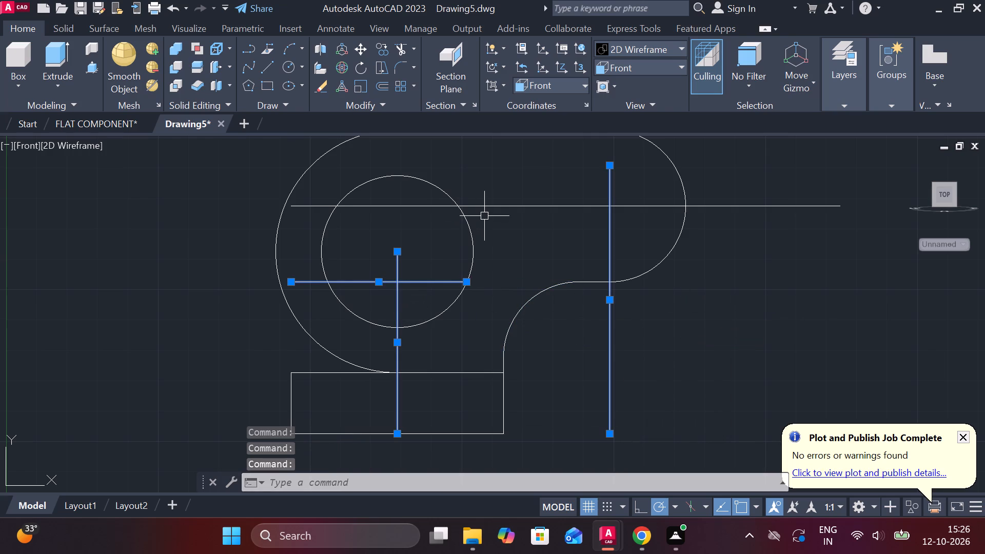
click(488, 208)
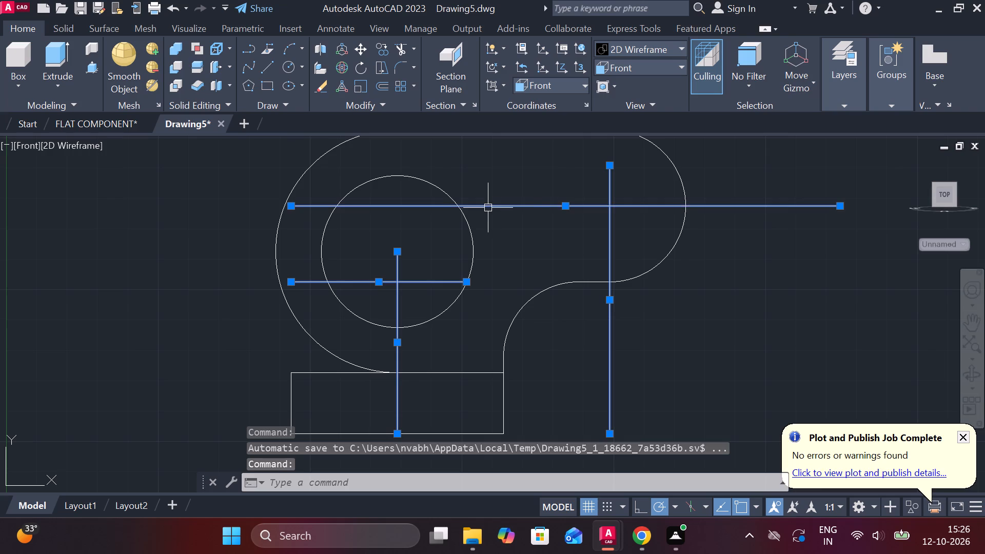
text(E)
key(space)
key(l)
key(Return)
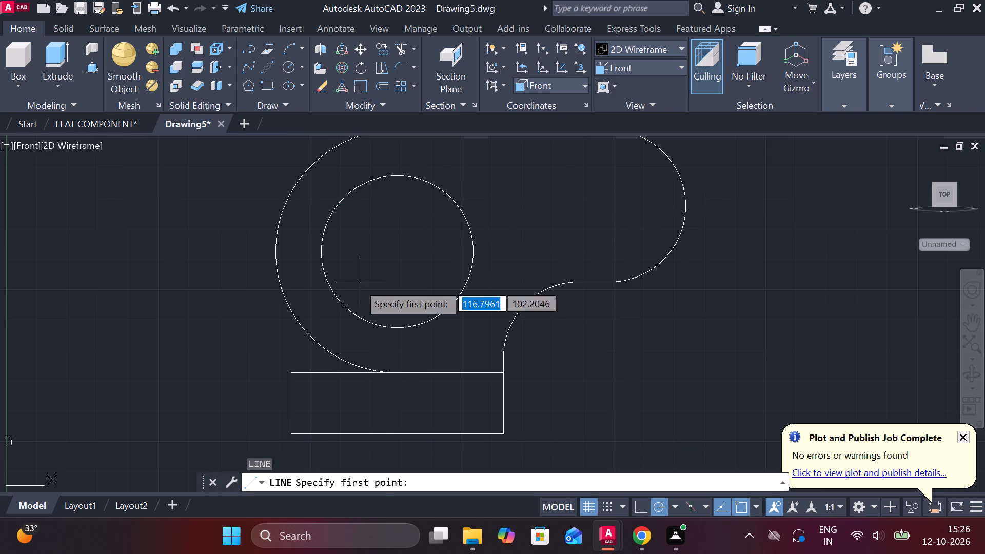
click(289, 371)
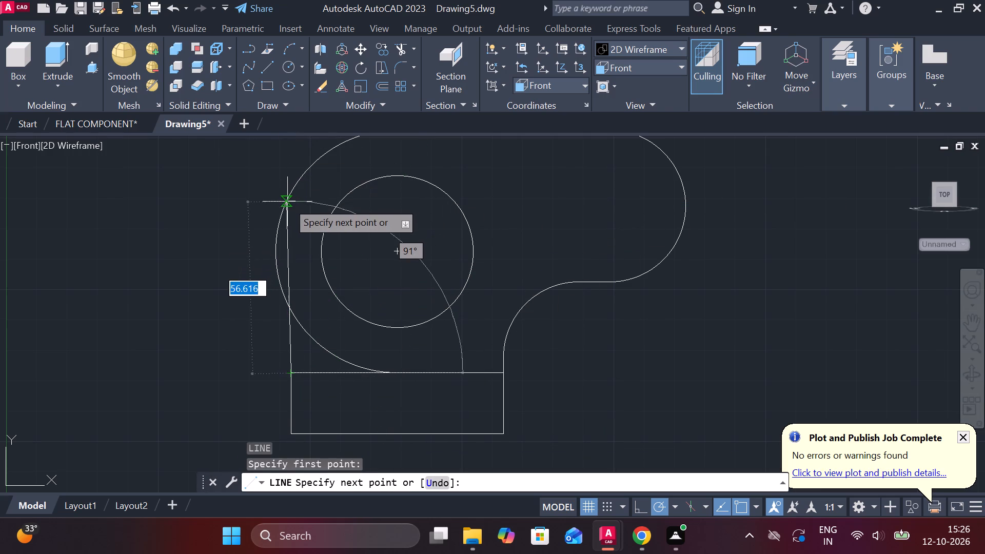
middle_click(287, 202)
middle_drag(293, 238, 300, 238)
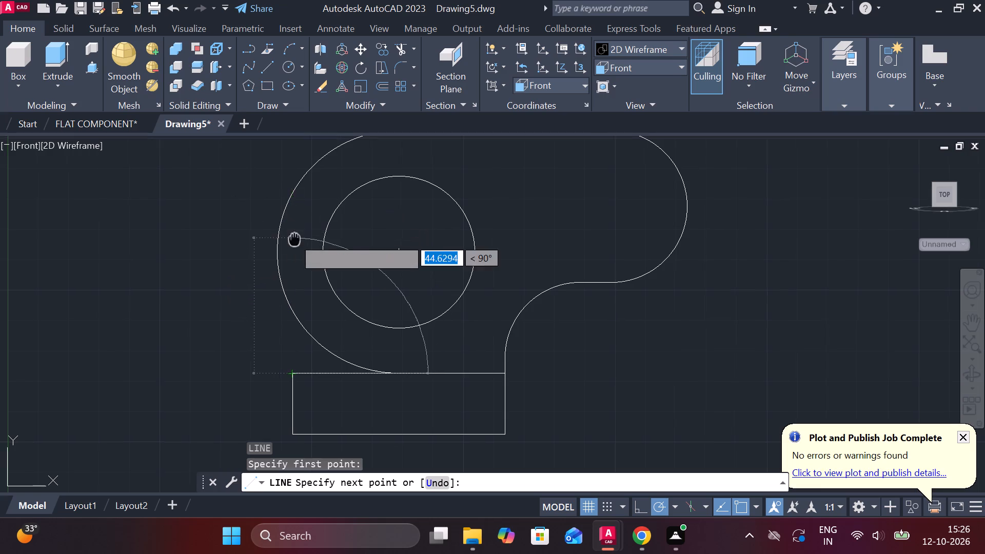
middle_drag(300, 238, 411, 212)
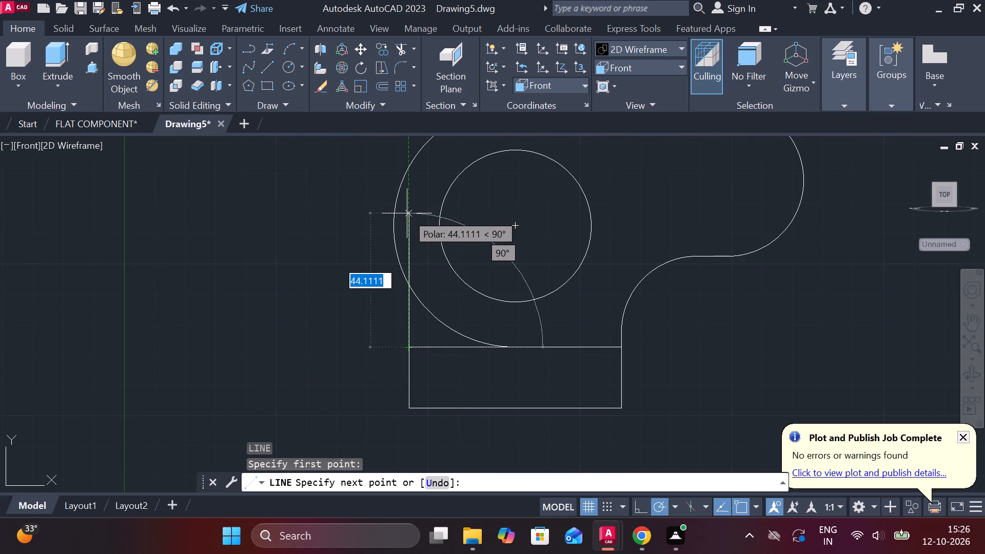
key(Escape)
Erase the large outer arc around the inner circle.
scroll(444, 219, down, 1)
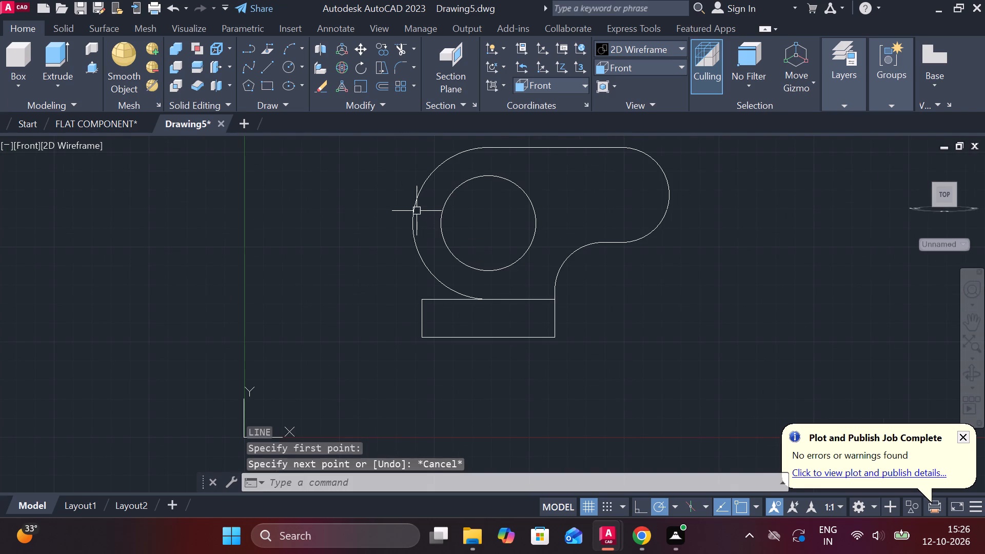
click(415, 209)
text(E)
key(space)
middle_drag(413, 209, 395, 213)
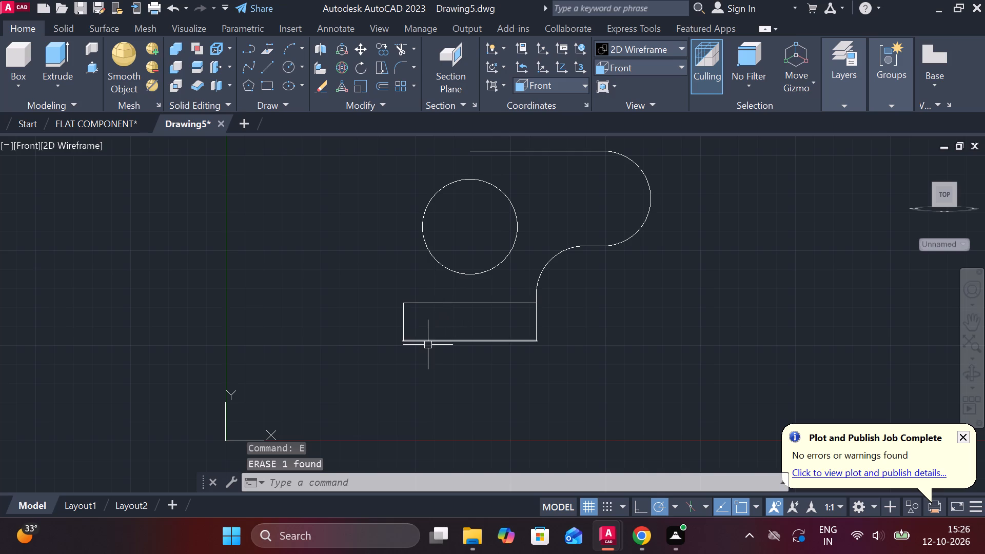
Draw a 40-long line rightward from the rectangle's bottom-left corner, continuing with a vertical line up past the arm's top edge.
key(l)
key(Return)
click(400, 343)
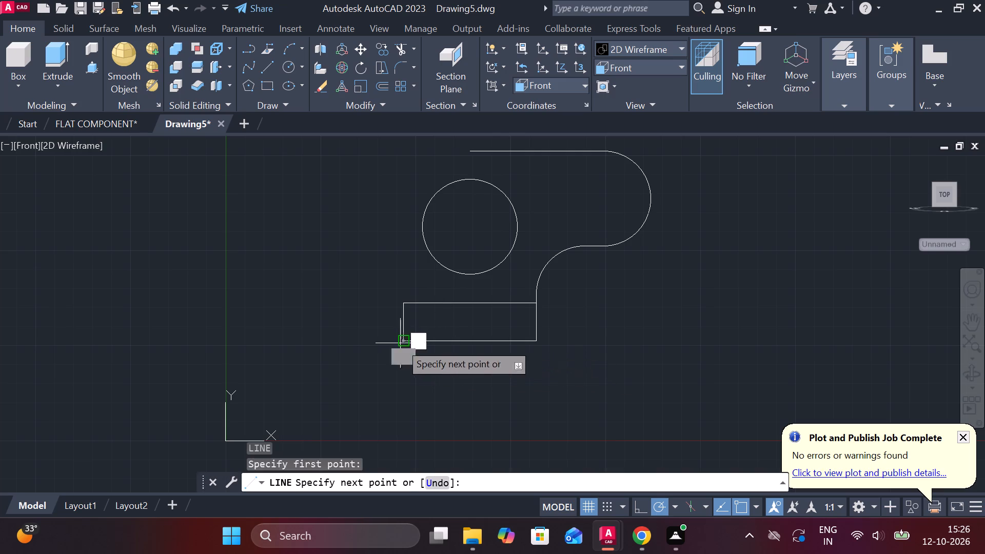
text(40)
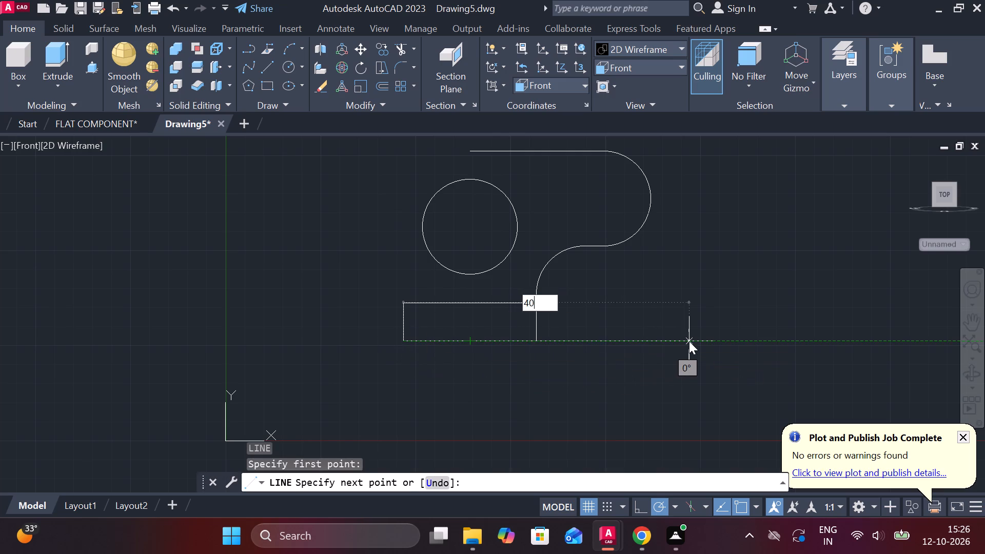
key(Return)
middle_drag(519, 174, 524, 261)
click(489, 180)
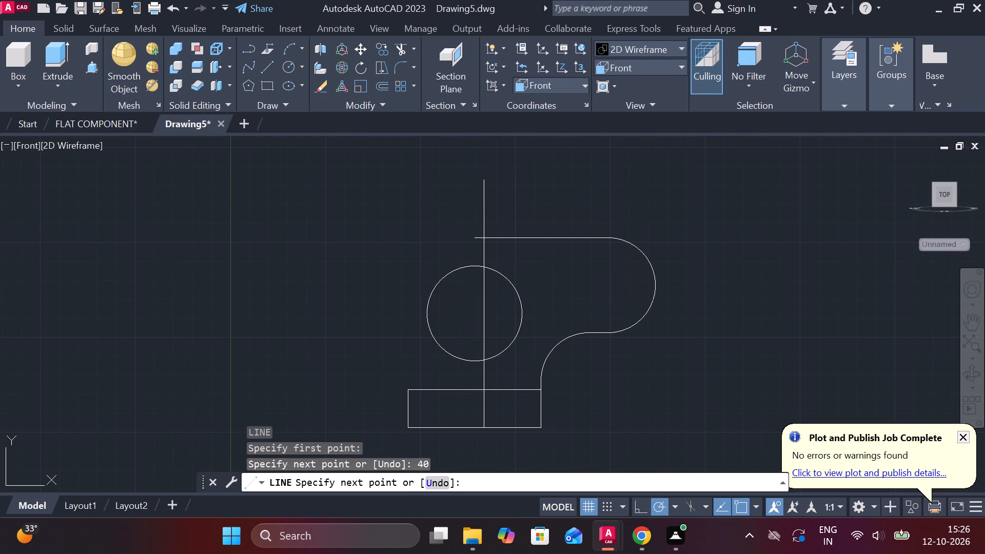
key(Escape)
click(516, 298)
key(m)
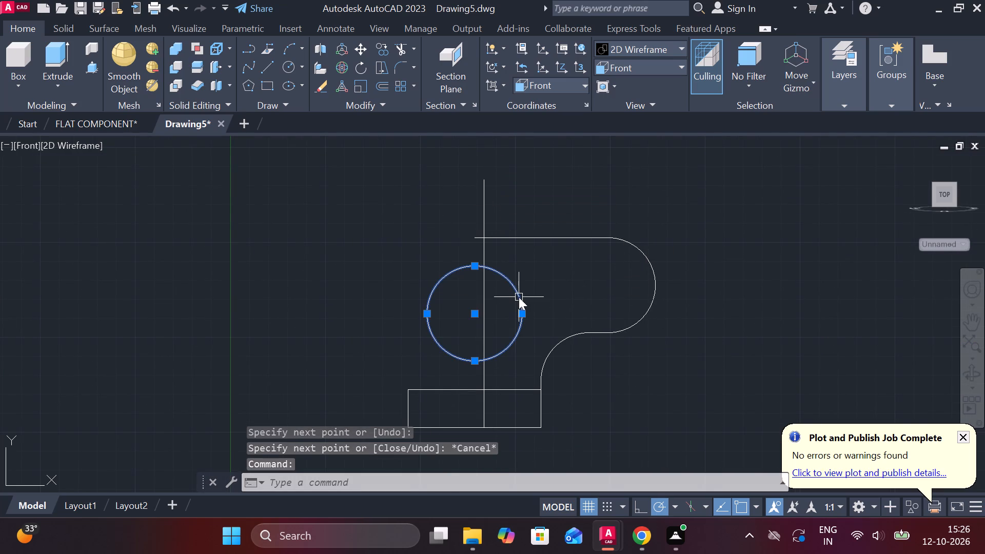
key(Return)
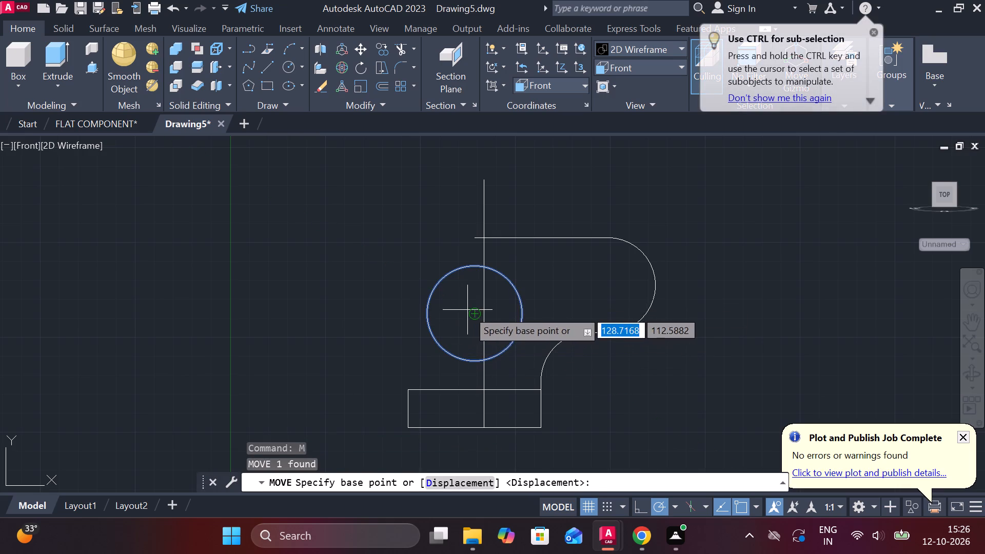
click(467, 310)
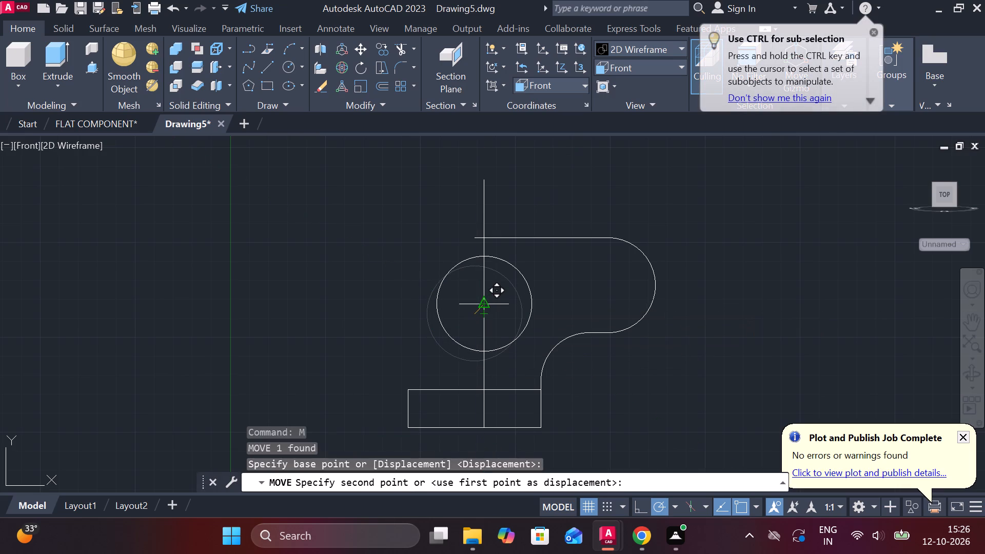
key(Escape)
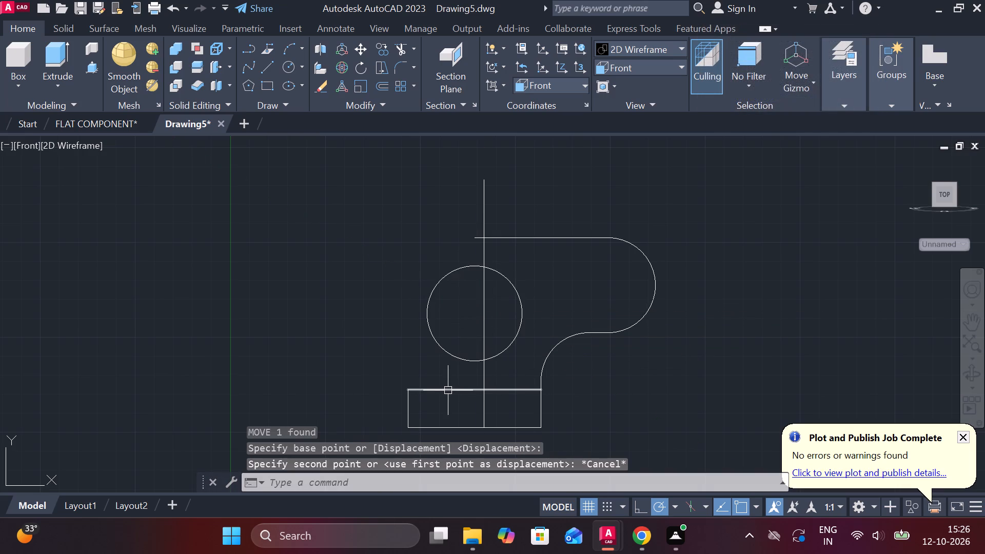
Offset the 40-long line on the rectangle's bottom edge 60 upward.
key(o)
key(Return)
key(Return)
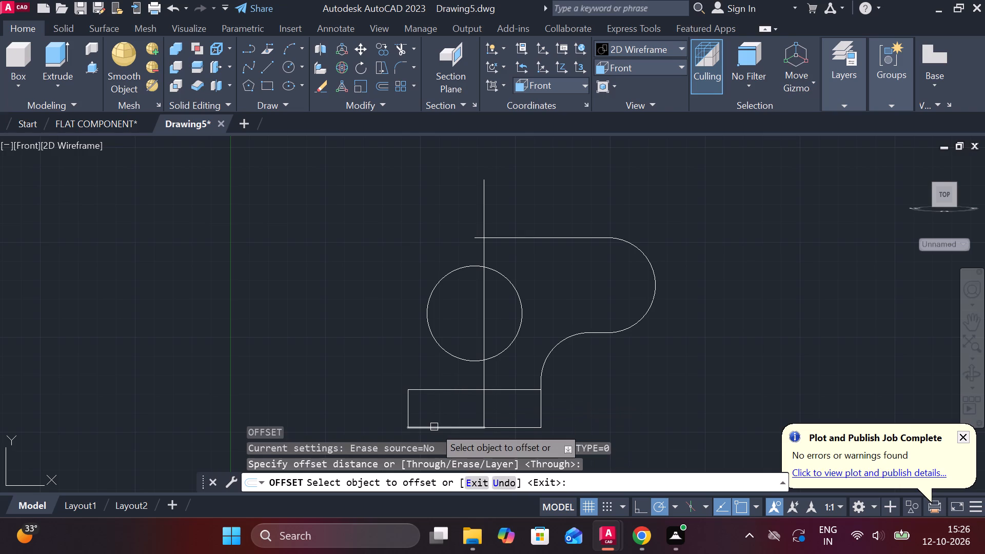
click(434, 427)
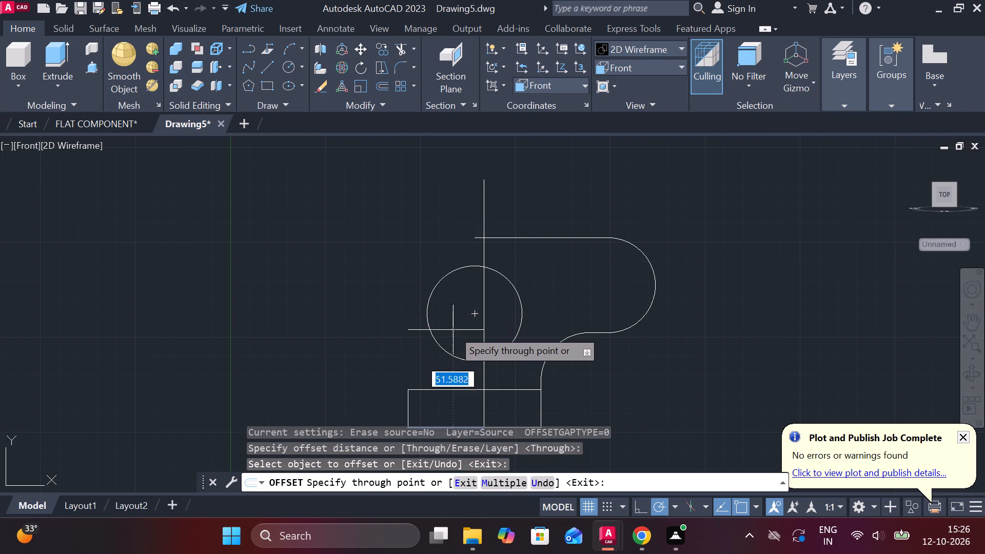
text(60)
key(Return)
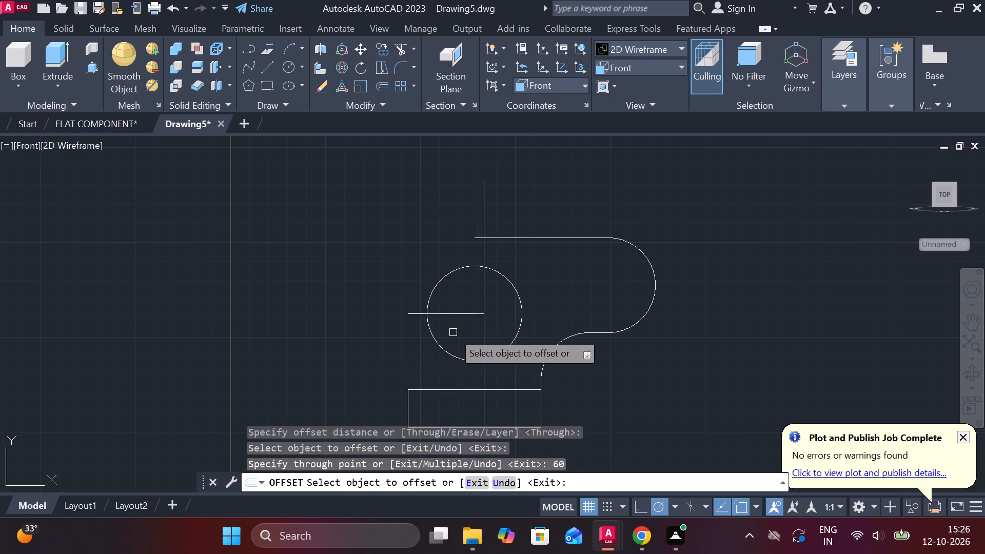
key(Escape)
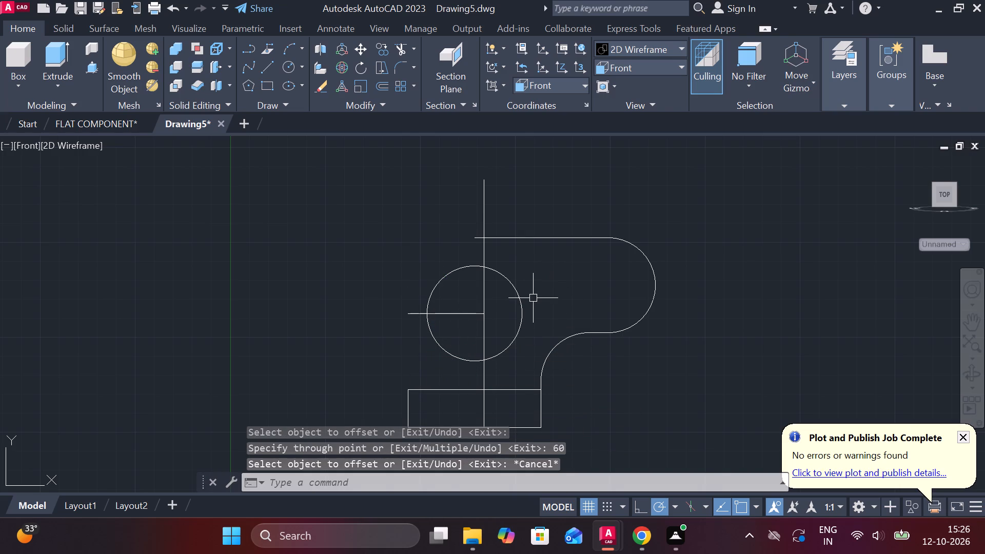
Move the circle by its centre onto the vertical line, at the end of the horizontal offset line.
click(517, 311)
click(546, 308)
click(531, 308)
click(518, 301)
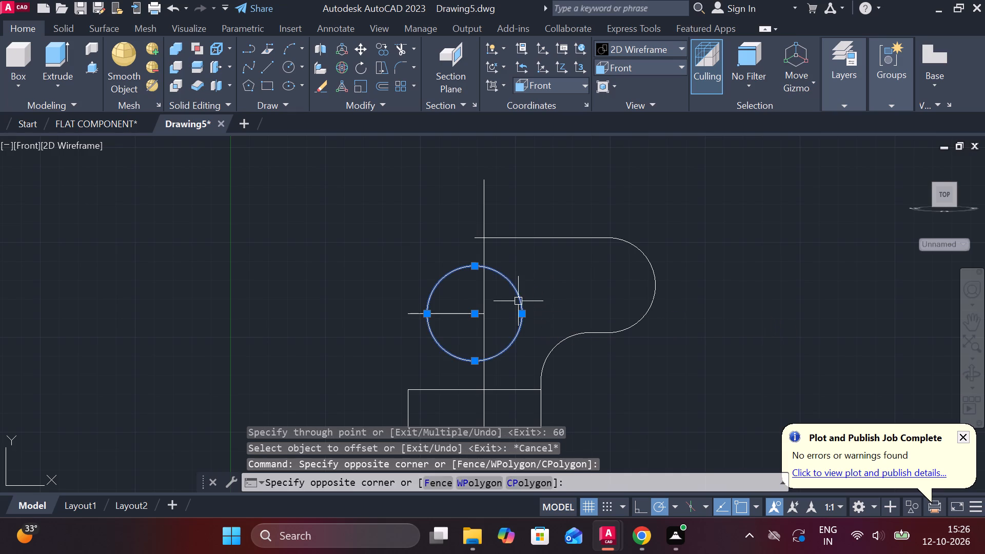
text(M)
key(space)
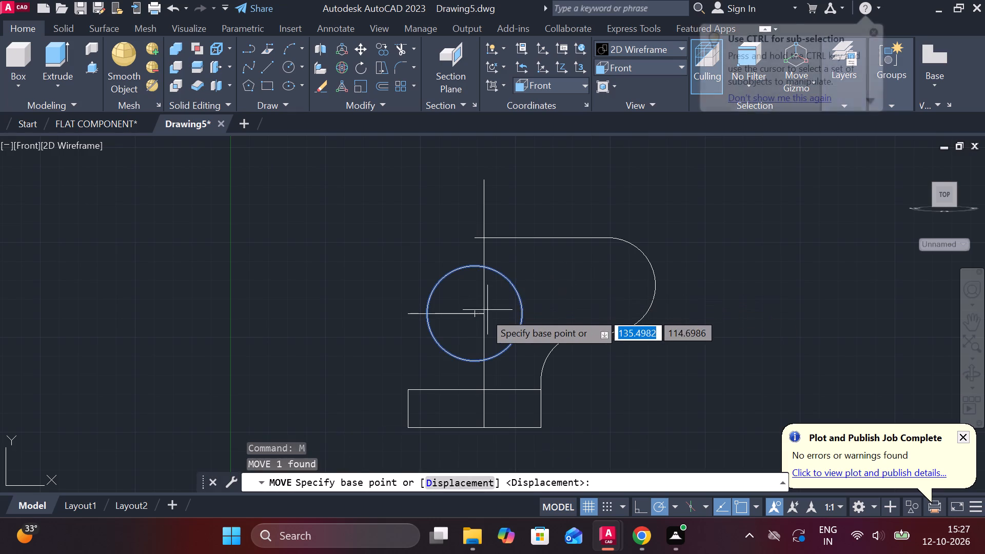
click(475, 315)
click(485, 316)
key(Escape)
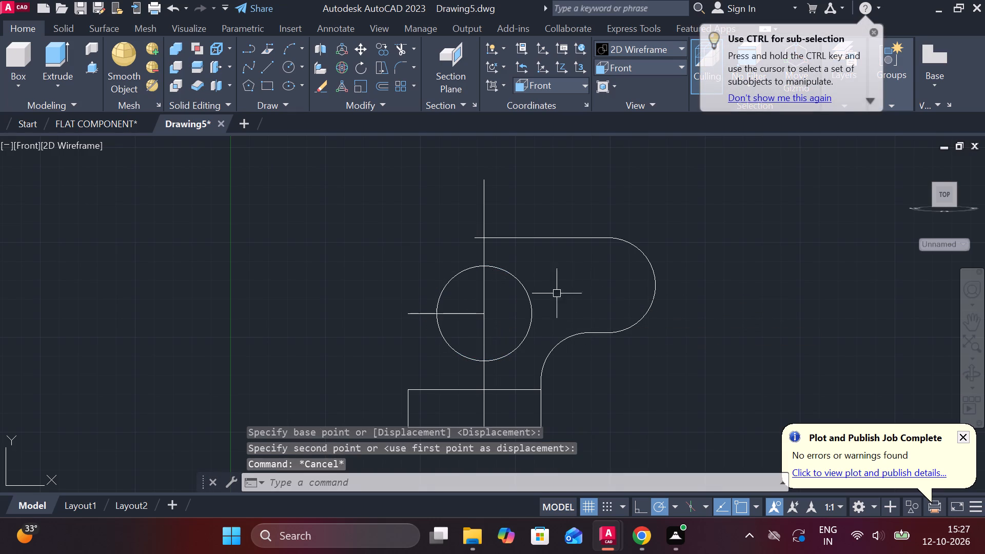
Erase the horizontal offset line that ends at the circle's centre.
click(470, 313)
key(Escape)
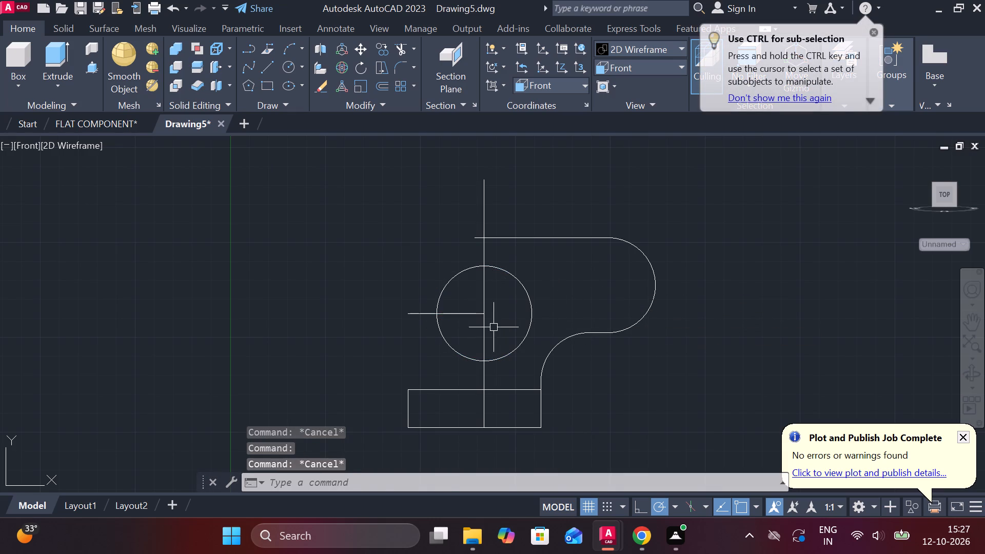
click(468, 319)
click(469, 316)
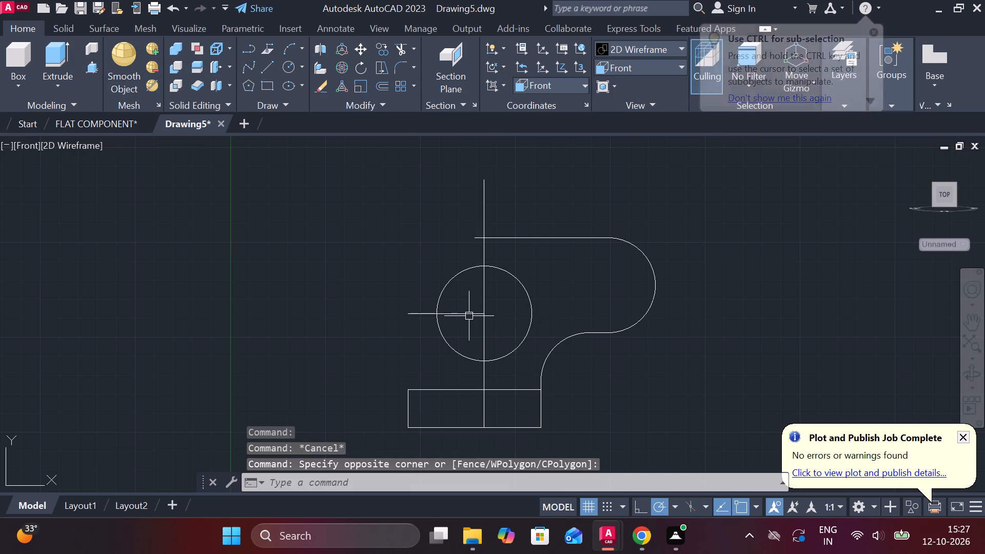
click(466, 313)
text(E)
key(space)
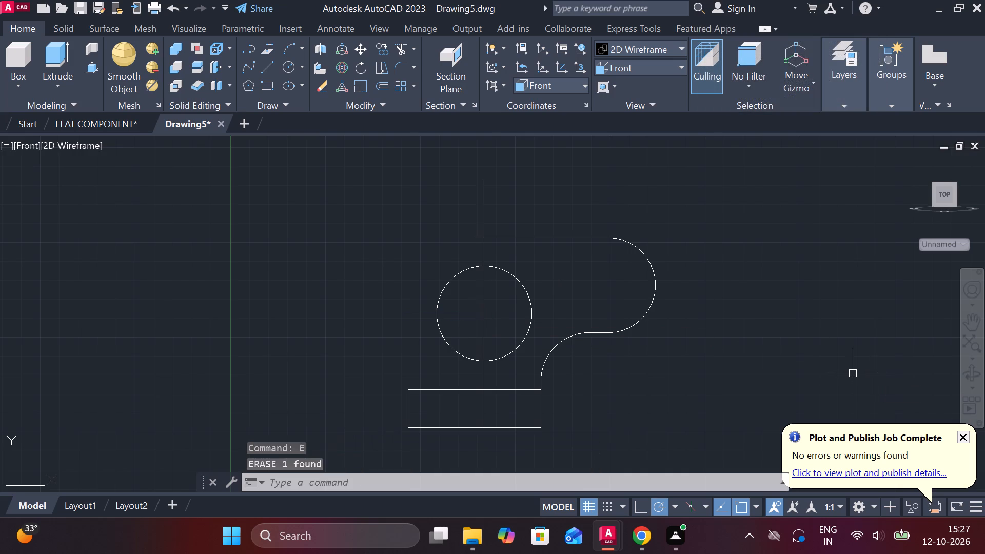
Draw a concentric outer circle of radius 40 around the hole, reaching the arm's top edge.
key(c)
key(space)
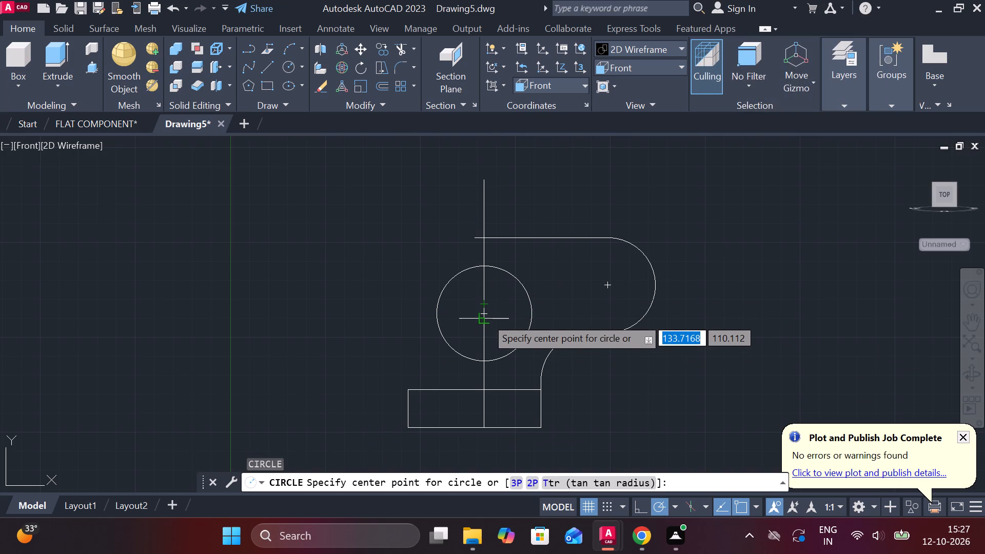
scroll(493, 315, up, 2)
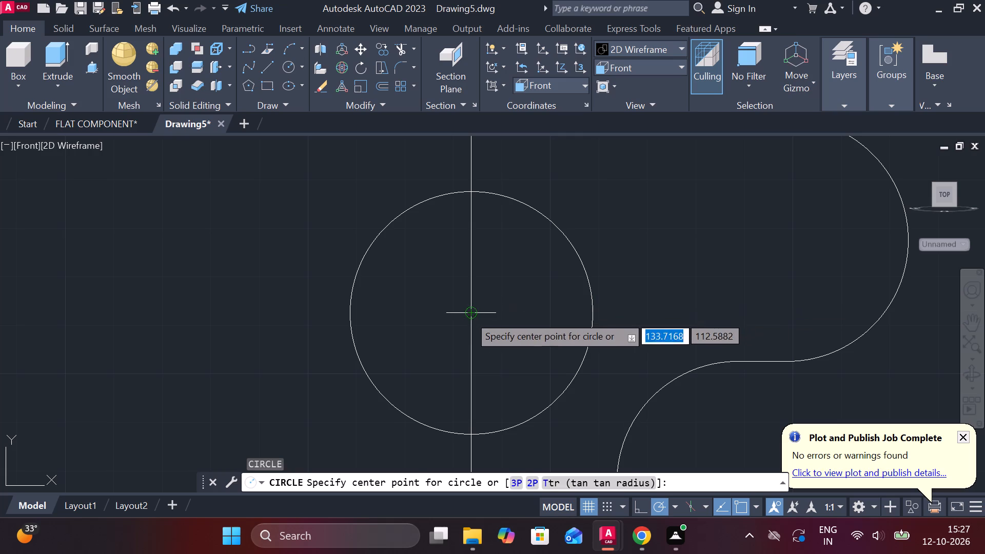
click(469, 315)
scroll(643, 348, down, 1)
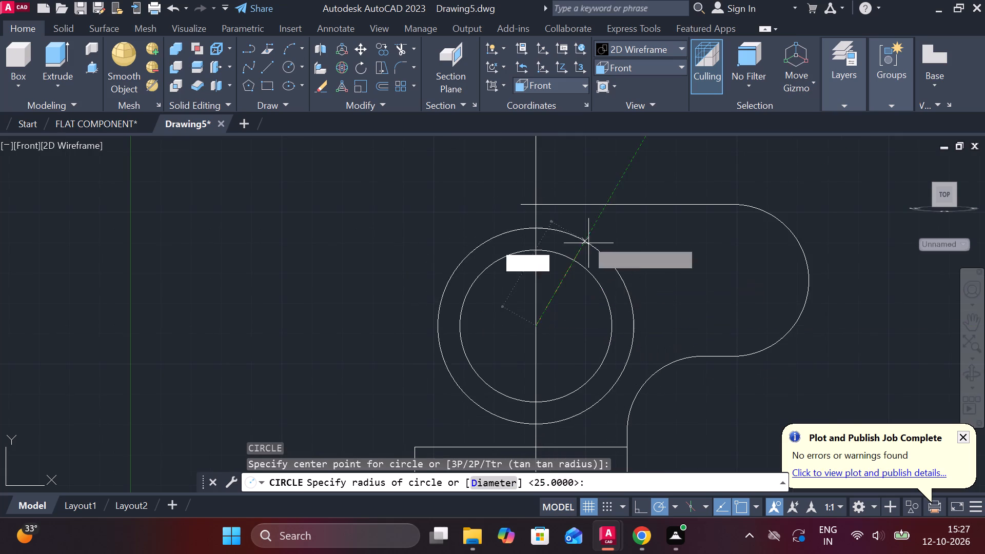
click(534, 207)
key(Escape)
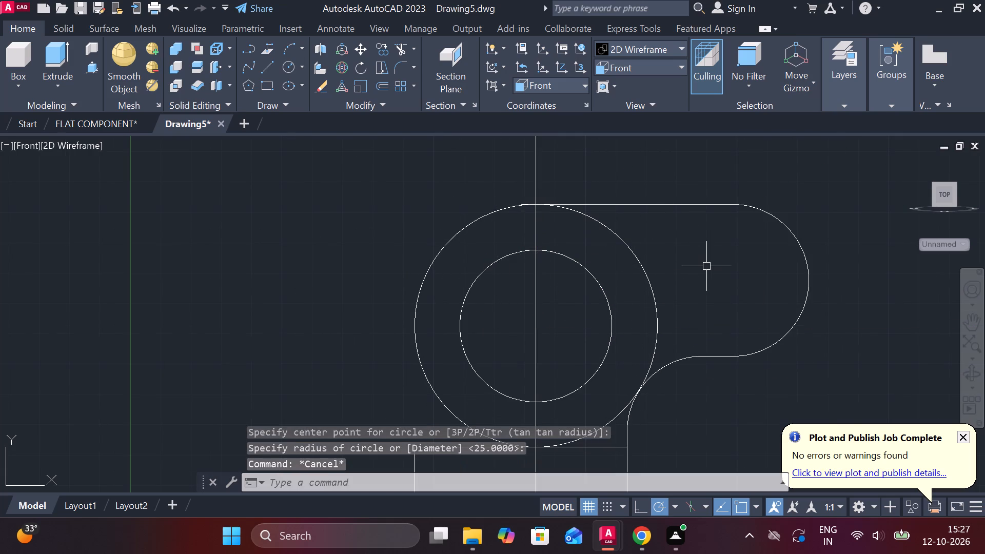
Trim away the outer circle's right half and the arm's top-edge overhang left of the vertical centre line.
text(TR)
key(space)
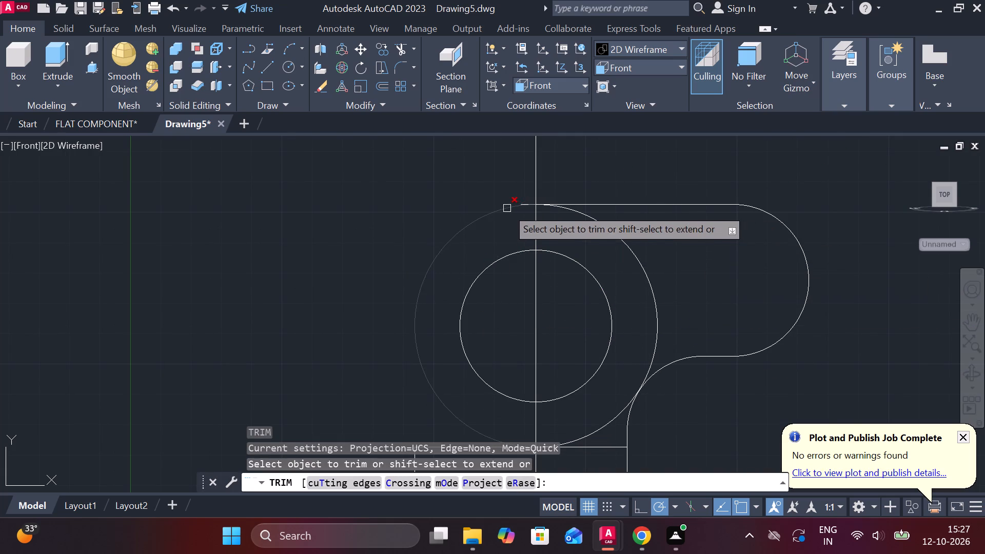
scroll(512, 206, up, 3)
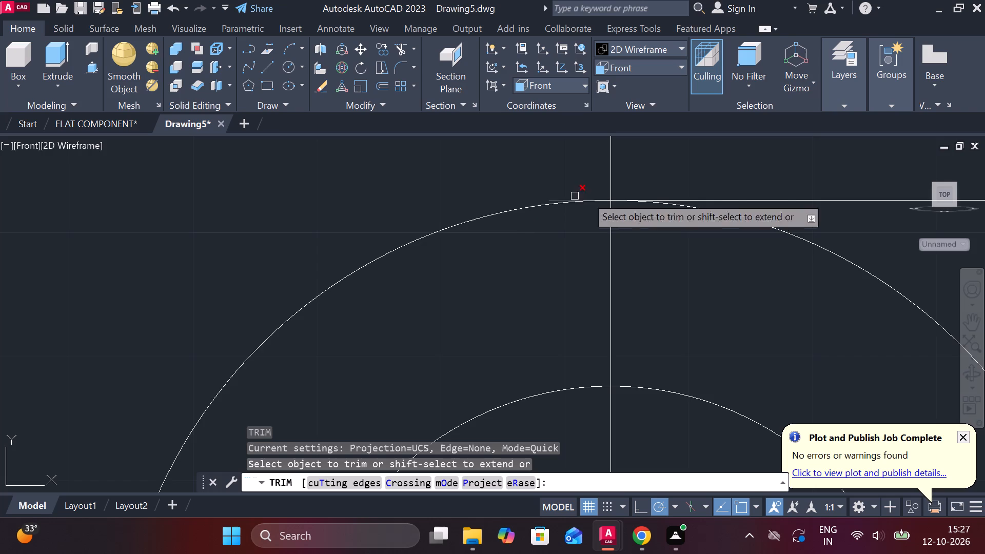
click(753, 223)
scroll(575, 193, up, 2)
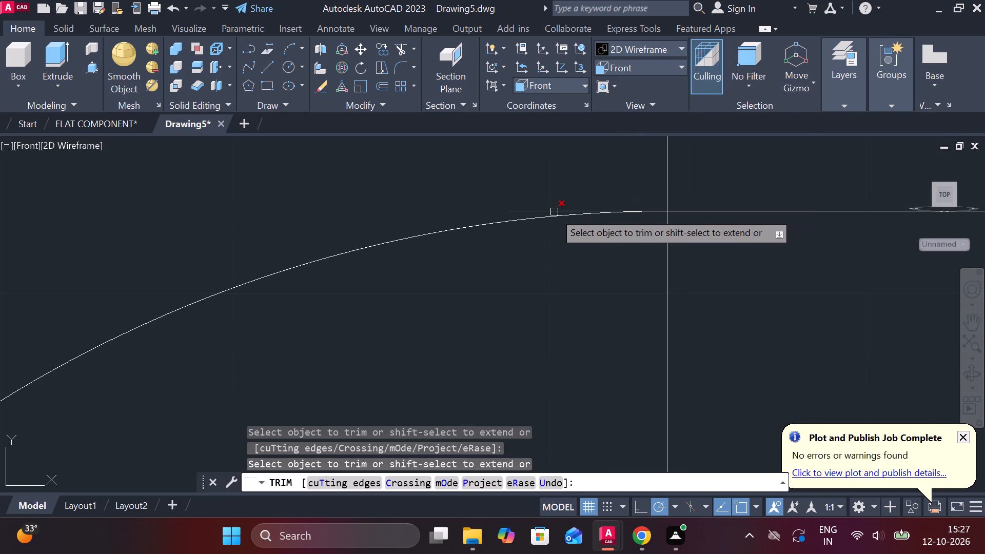
click(554, 212)
scroll(554, 211, down, 6)
middle_drag(636, 270, 595, 243)
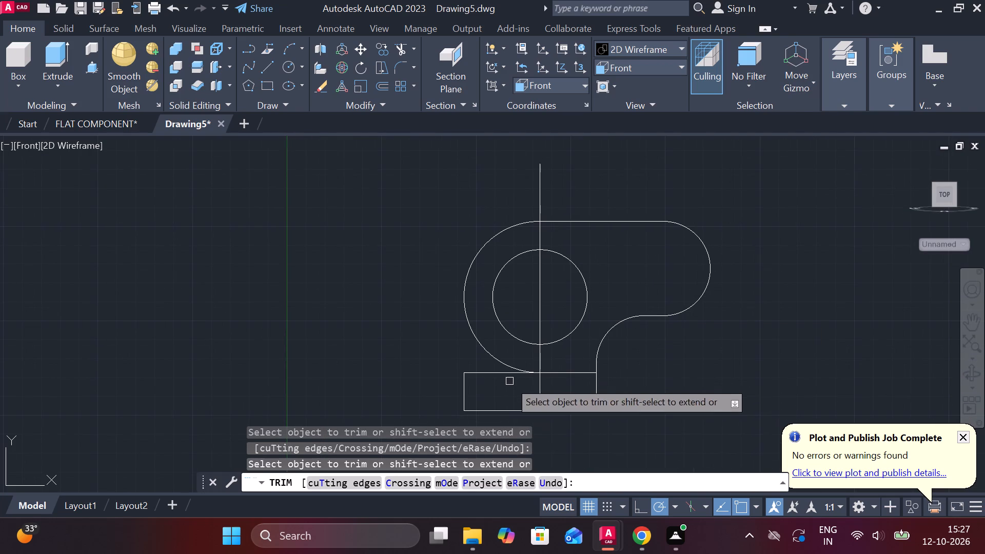
key(Escape)
Draw a vertical line from the base rectangle's top-left corner up past the arm's top edge.
text(L)
key(space)
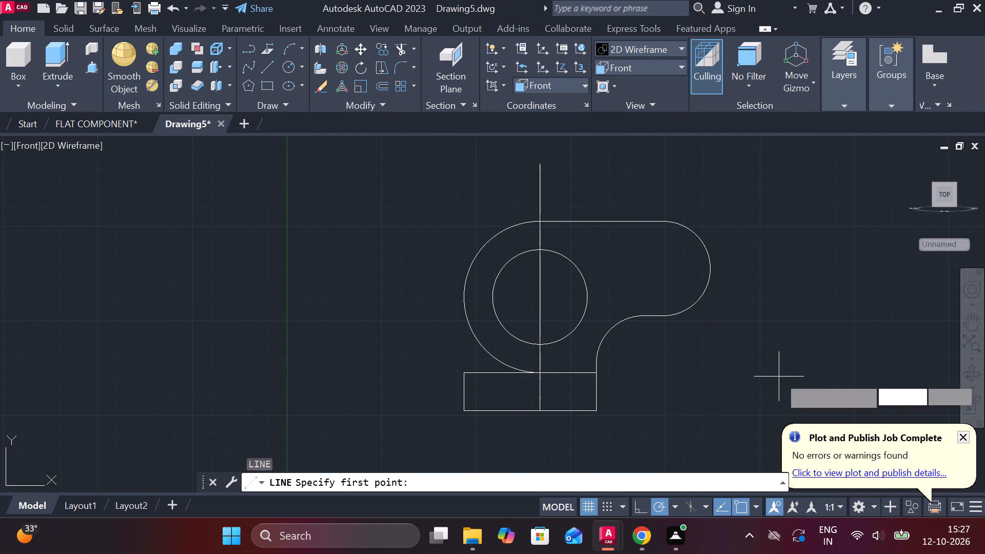
click(466, 374)
click(467, 206)
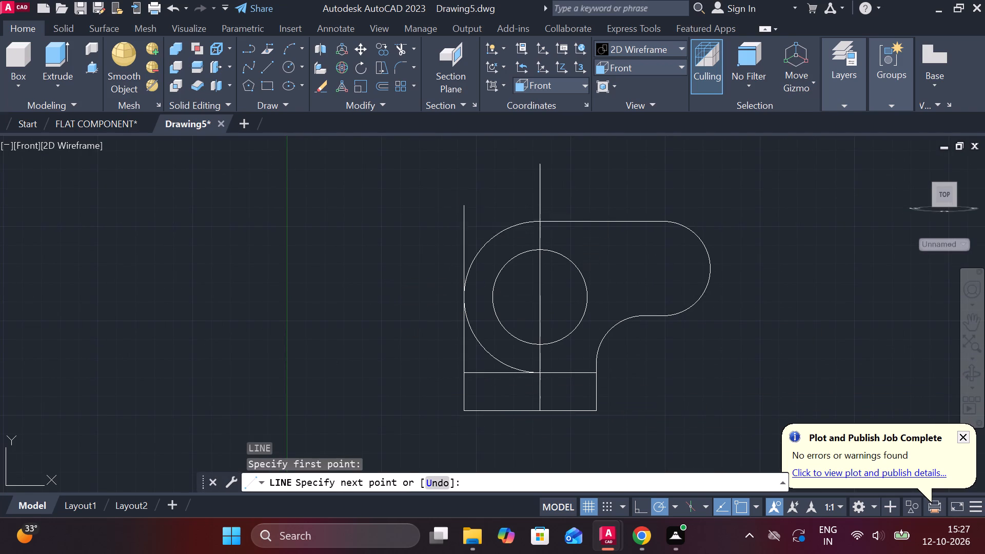
key(Escape)
Trim the new vertical line above its tangency with the outer arc, and remove the arc's lower-left quarter.
text(TR)
key(space)
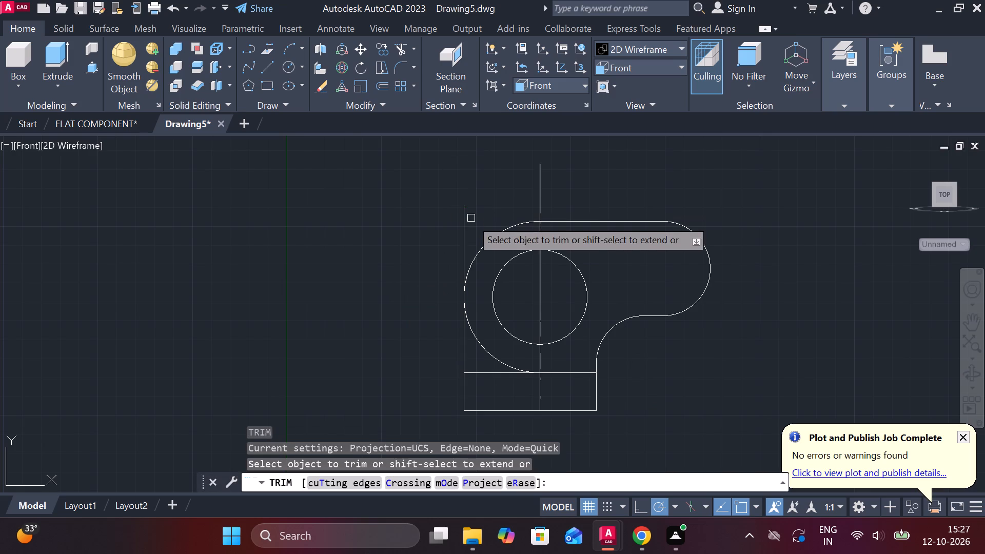
click(467, 238)
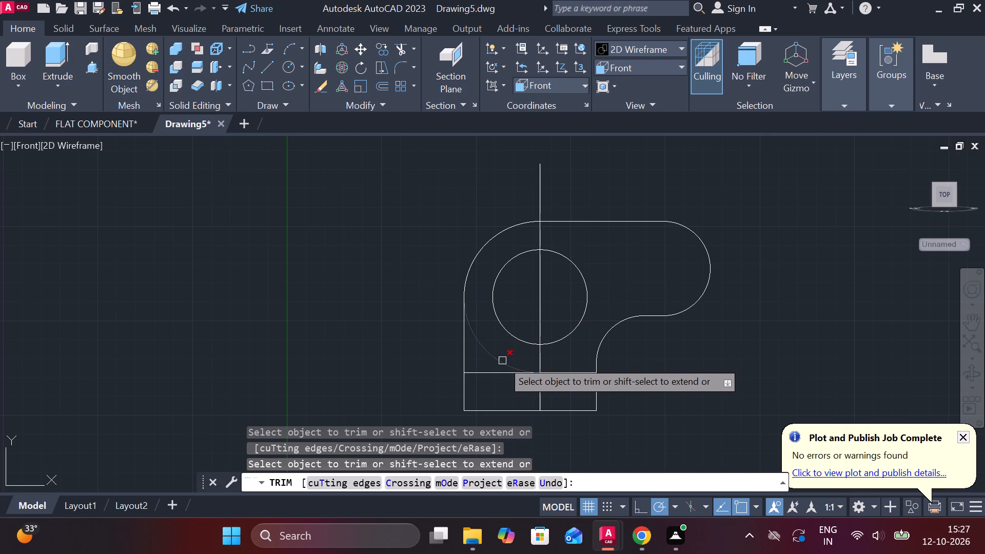
click(502, 361)
Trim away all remaining pieces of the vertical centre line through the hole, above the profile and inside the base.
click(536, 306)
click(542, 232)
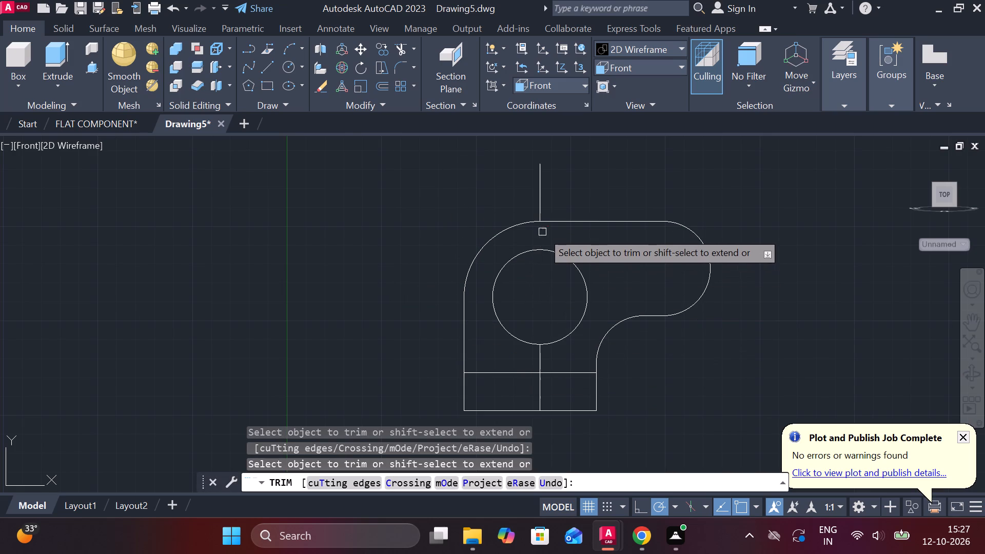
click(541, 185)
click(537, 358)
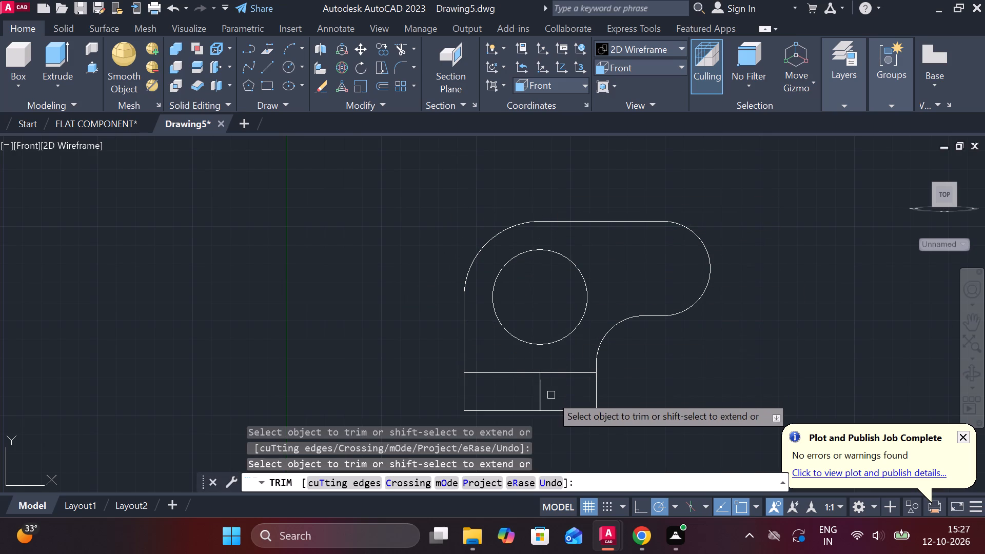
click(538, 399)
key(Escape)
In the SW Isometric view, press-pull the base rectangle 20 backward.
middle_drag(761, 346, 738, 303)
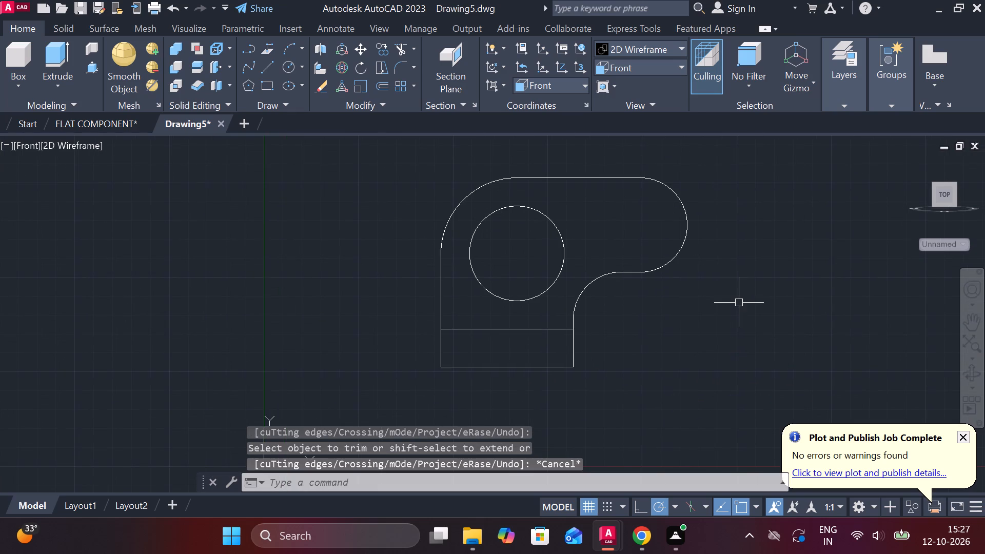
click(626, 70)
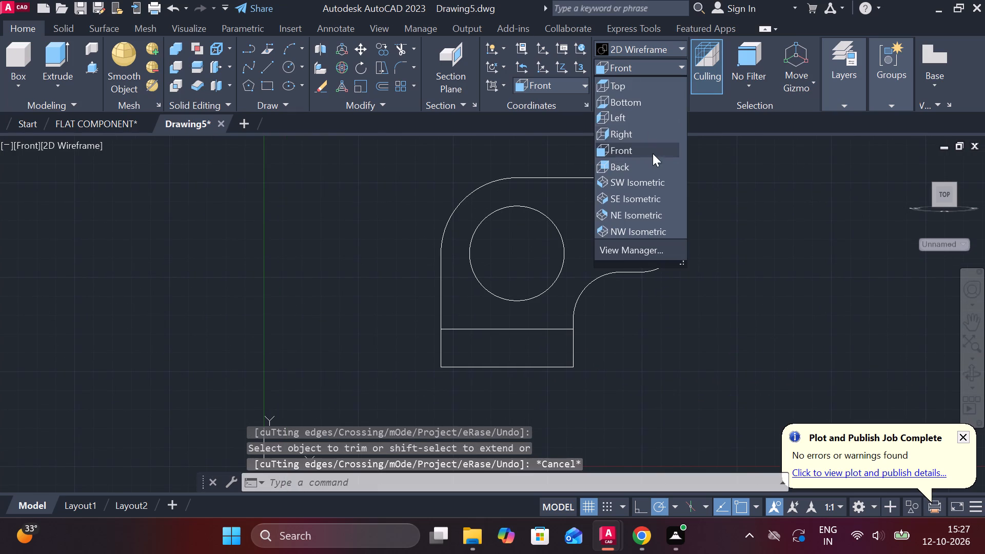
click(652, 181)
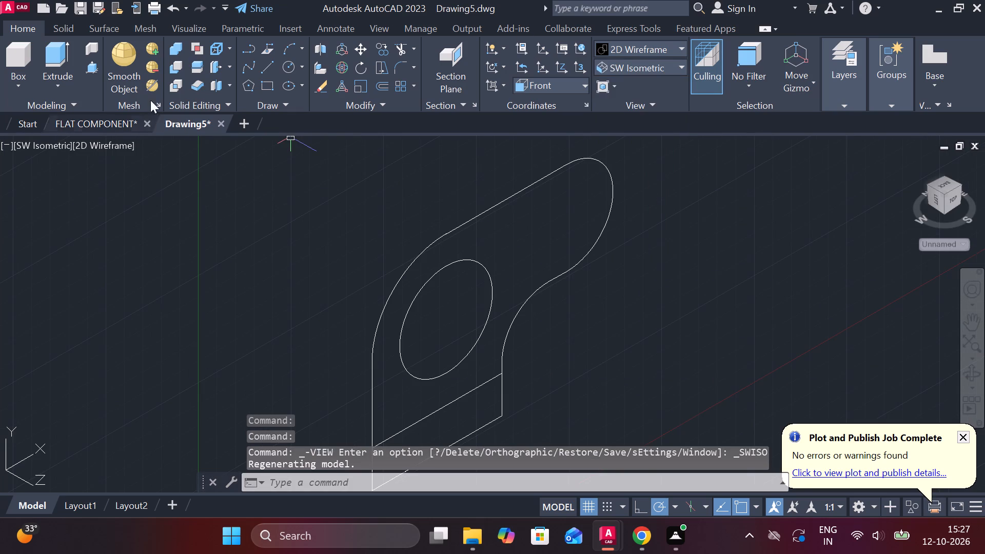
click(90, 62)
middle_drag(689, 328, 687, 253)
click(437, 357)
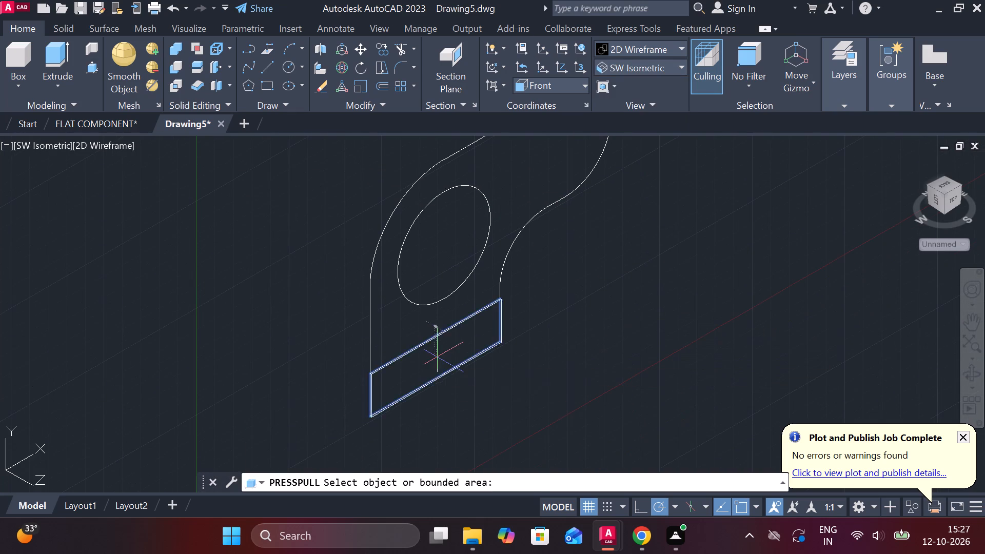
key(2)
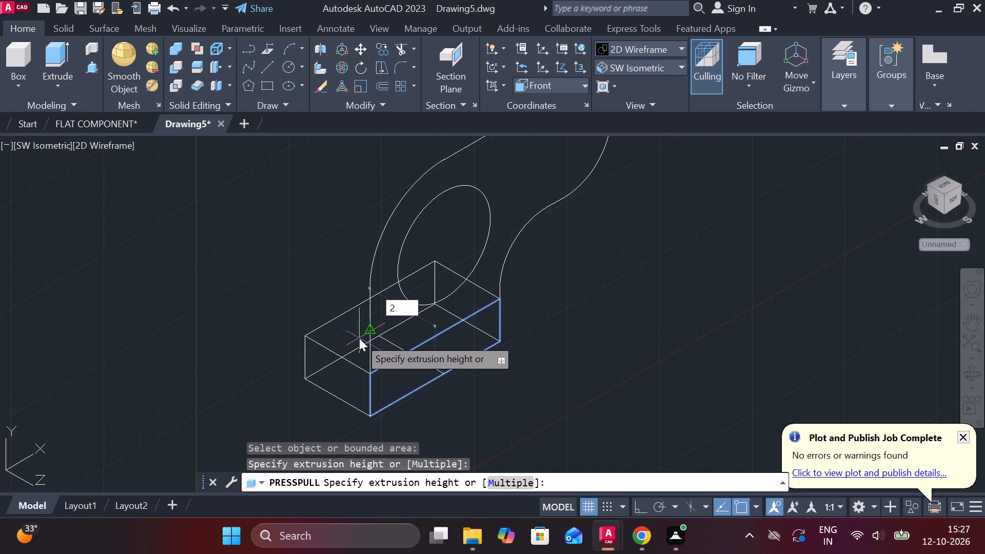
key(0)
key(Return)
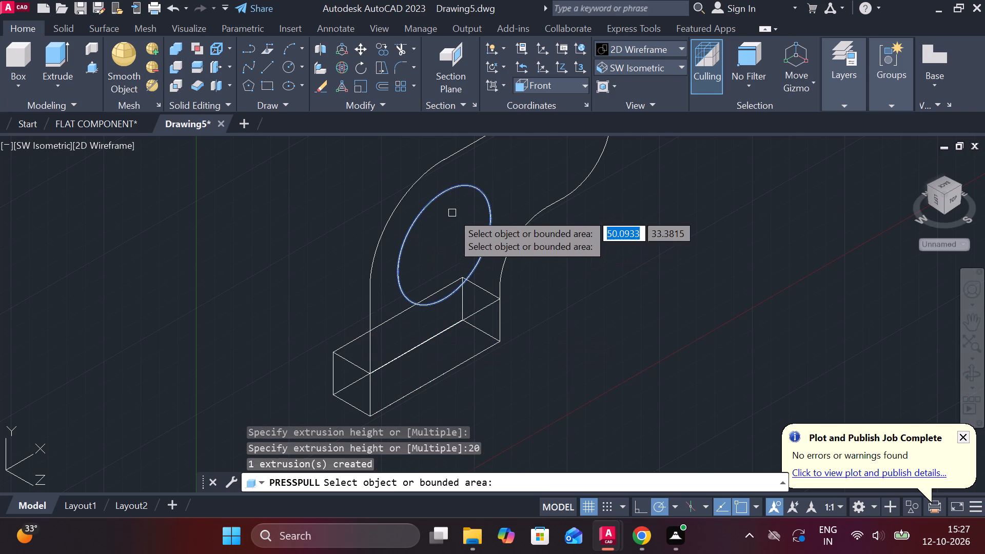
Press-pull the arm profile area around the circular hole 20 backward, level with the base.
click(519, 182)
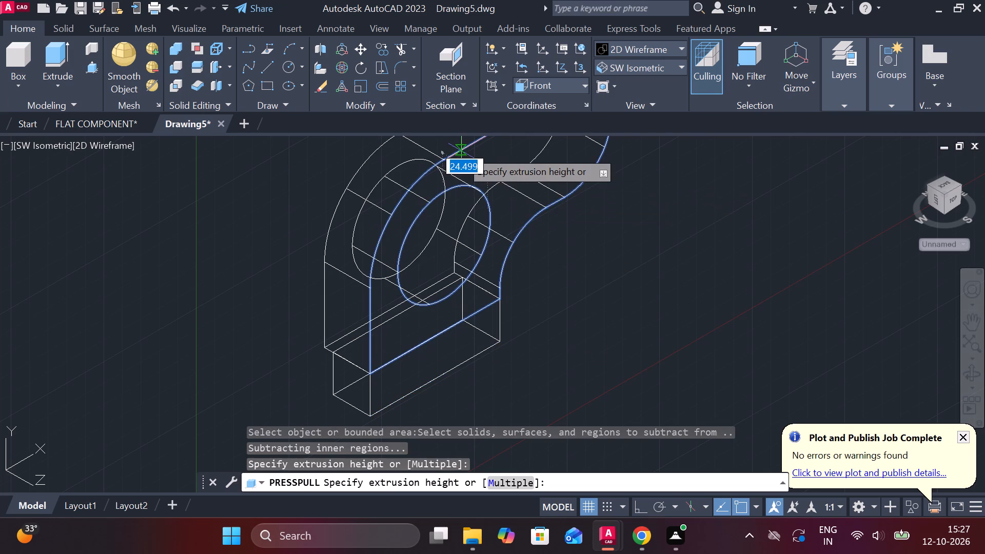
text(20)
key(Return)
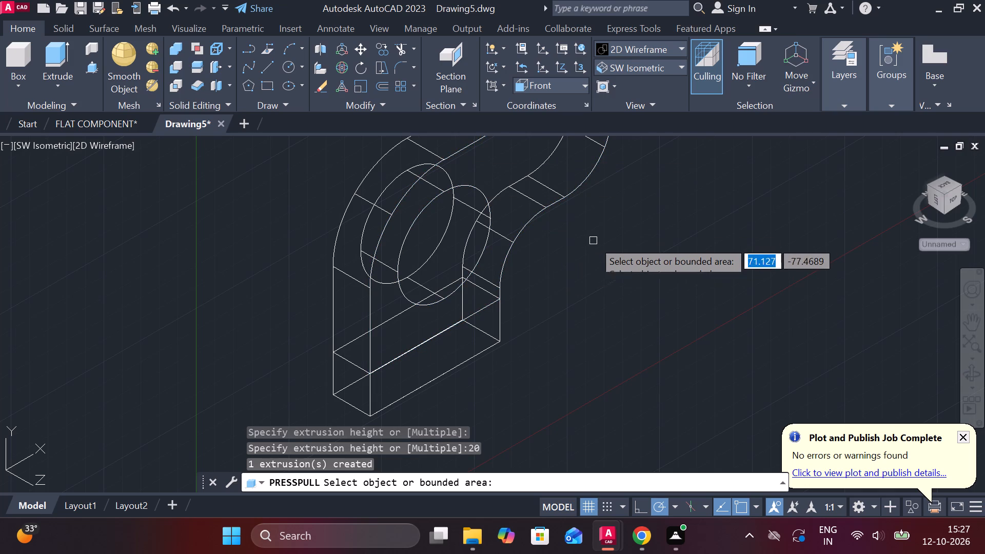
In the Front view, draw a 40 diameter circle centred on the arm's rounded end.
key(grave)
click(632, 65)
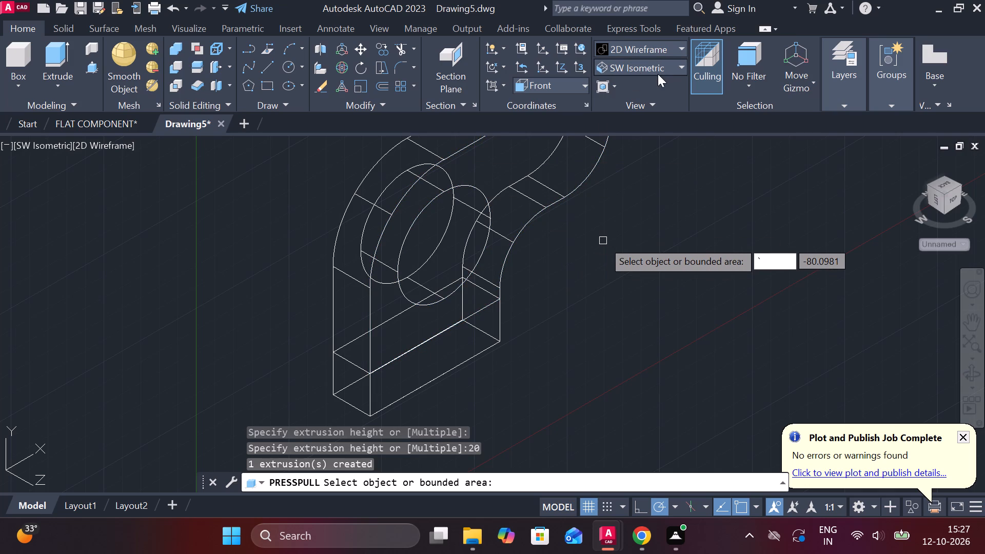
click(658, 74)
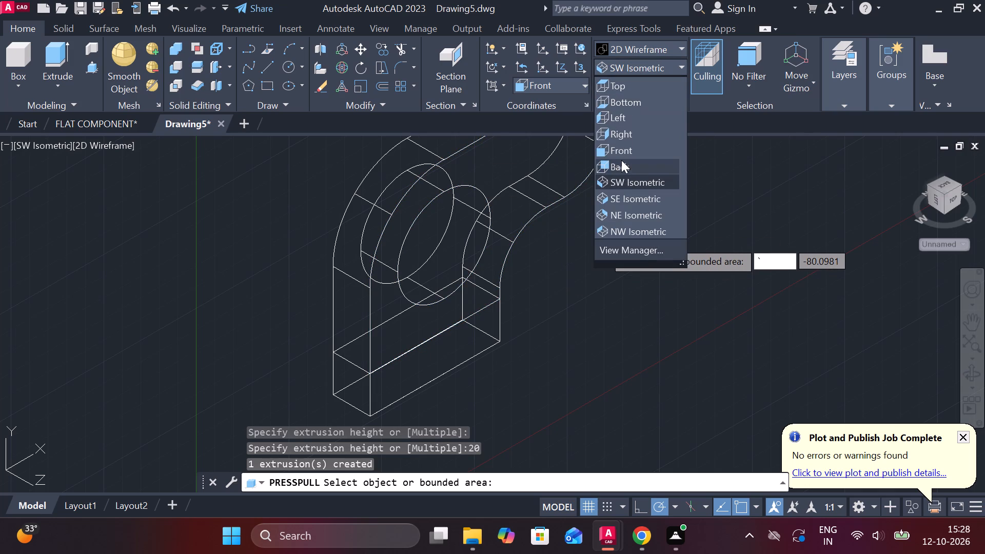
click(619, 150)
middle_drag(698, 226, 653, 227)
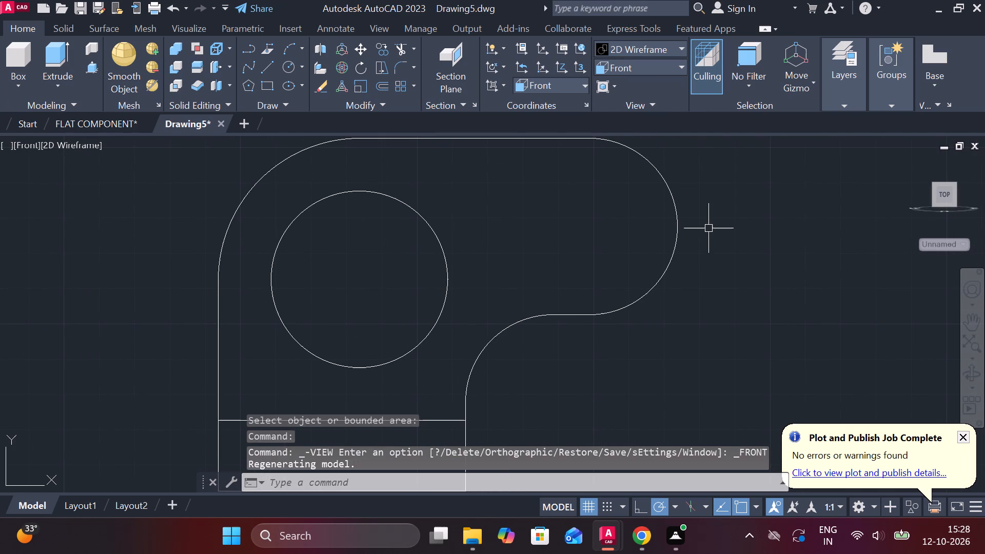
text(C)
key(space)
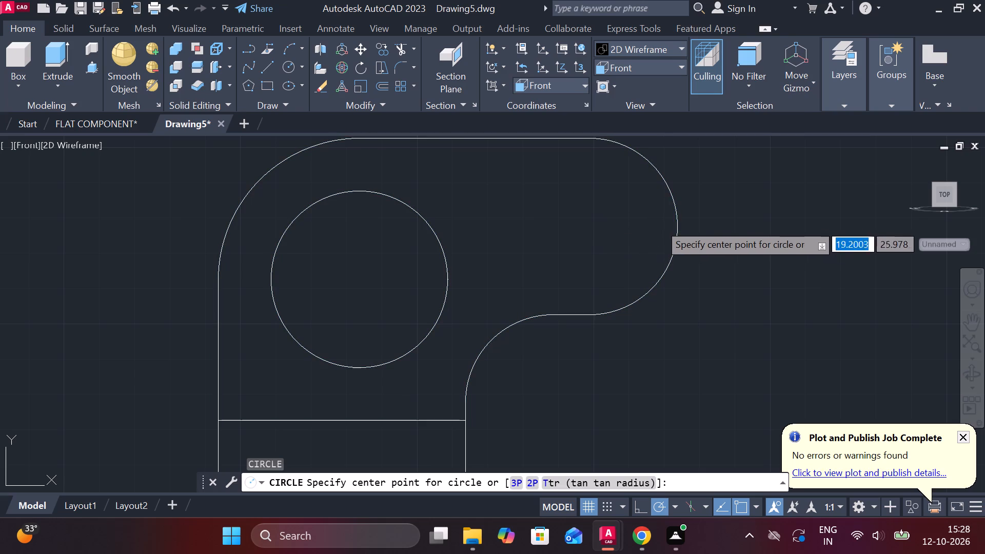
click(590, 226)
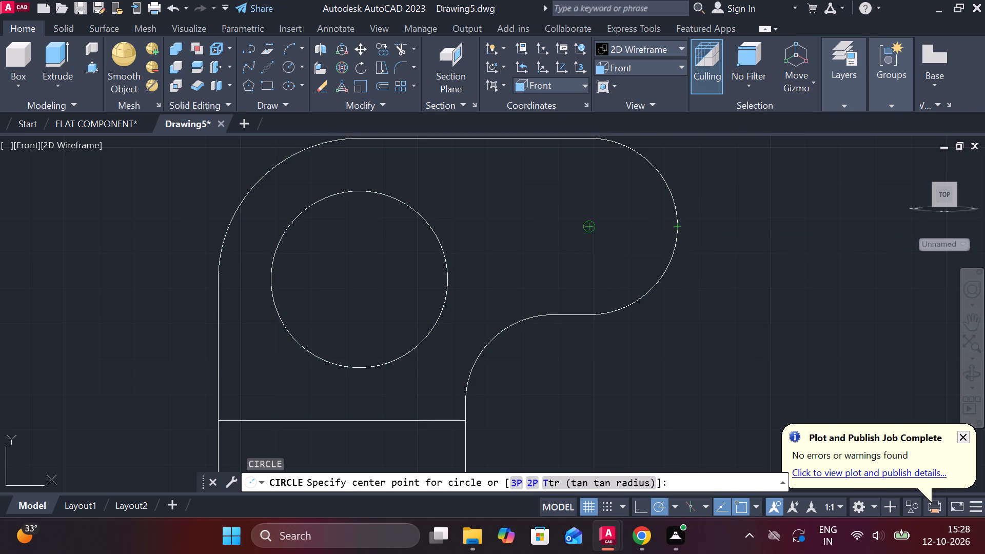
text(D)
key(space)
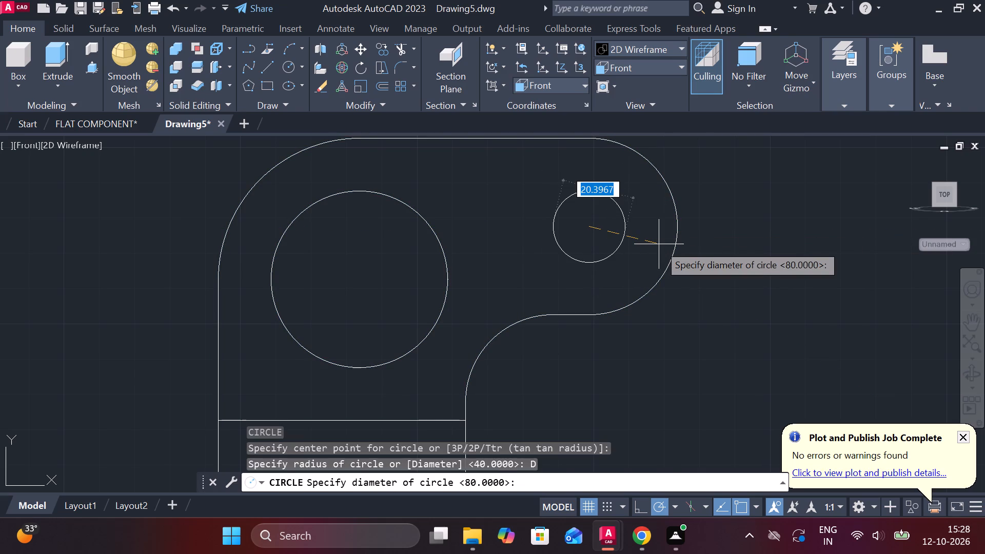
text(40)
key(Return)
Draw a concentric 30 diameter circle inside the 40 diameter circle at the arm's rounded end.
key(space)
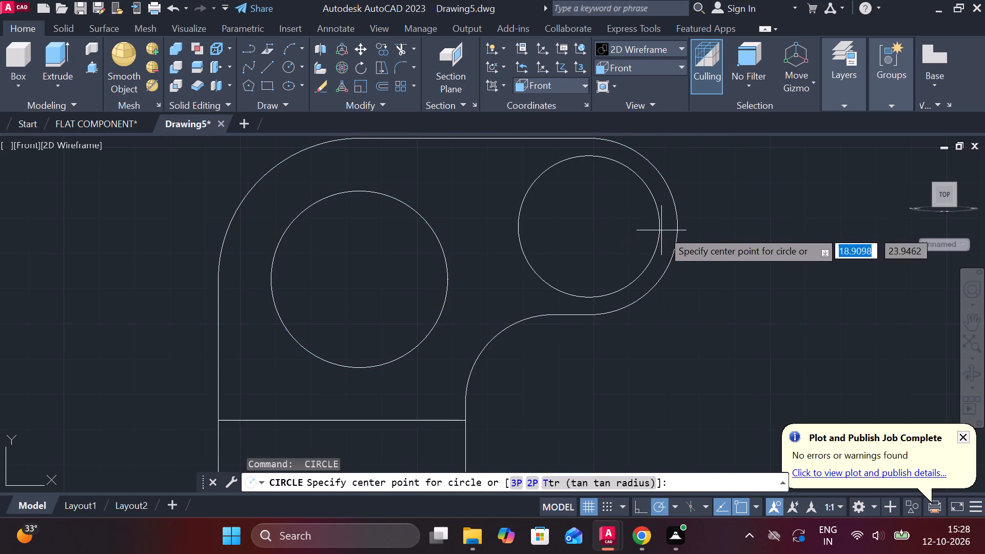
scroll(624, 216, down, 2)
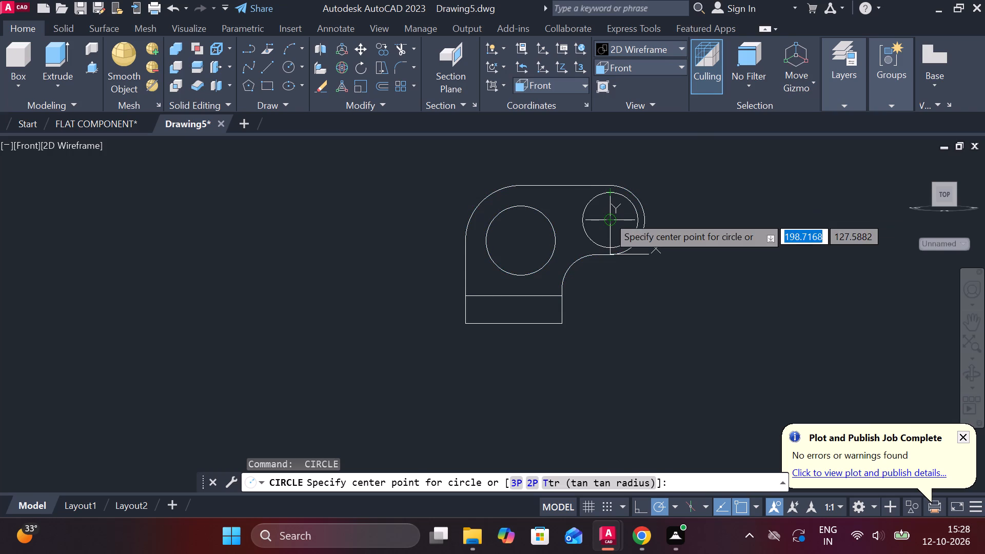
click(608, 216)
scroll(628, 216, up, 2)
text(D 30)
key(Return)
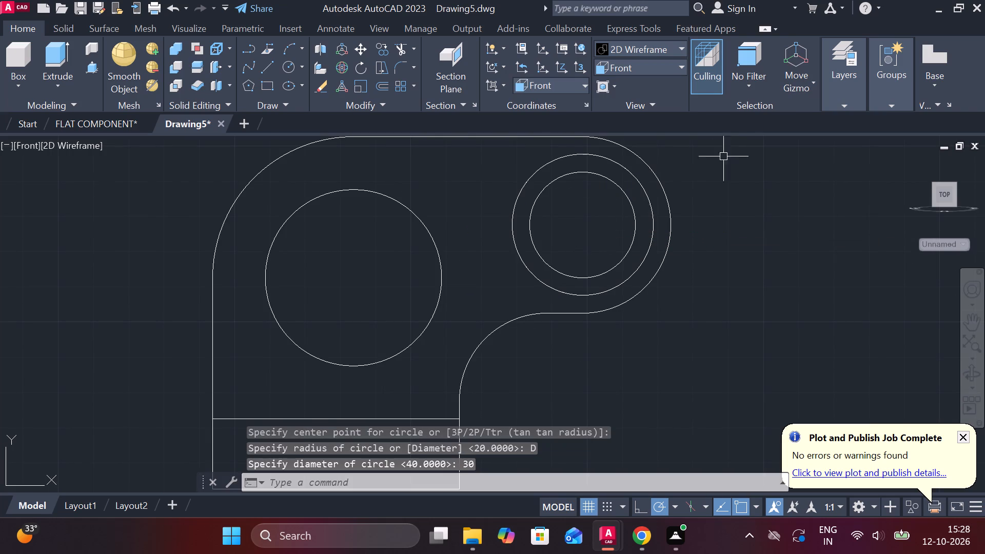
In the SW Isometric view, press-pull the area inside the 30 diameter circle backward through the arm to cut a hole.
click(649, 63)
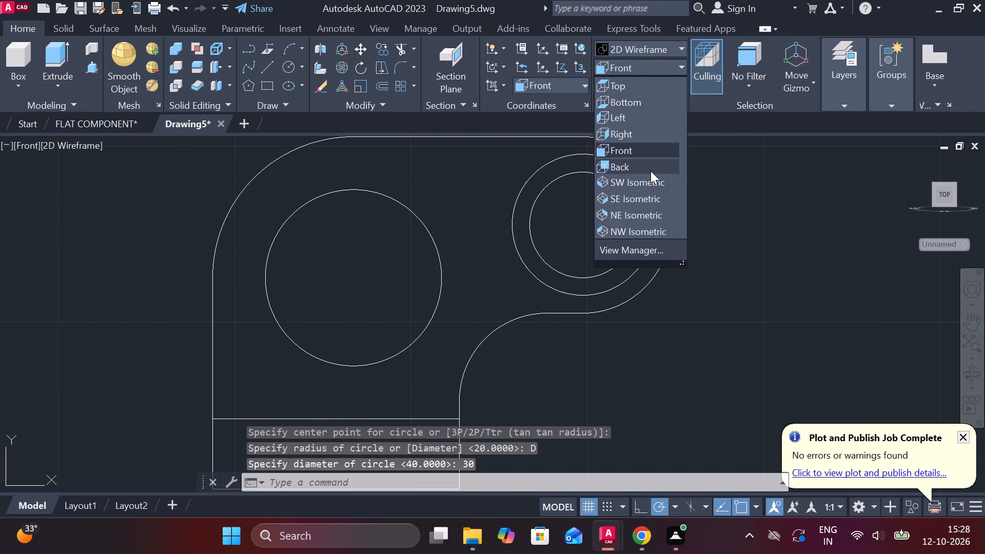
click(651, 177)
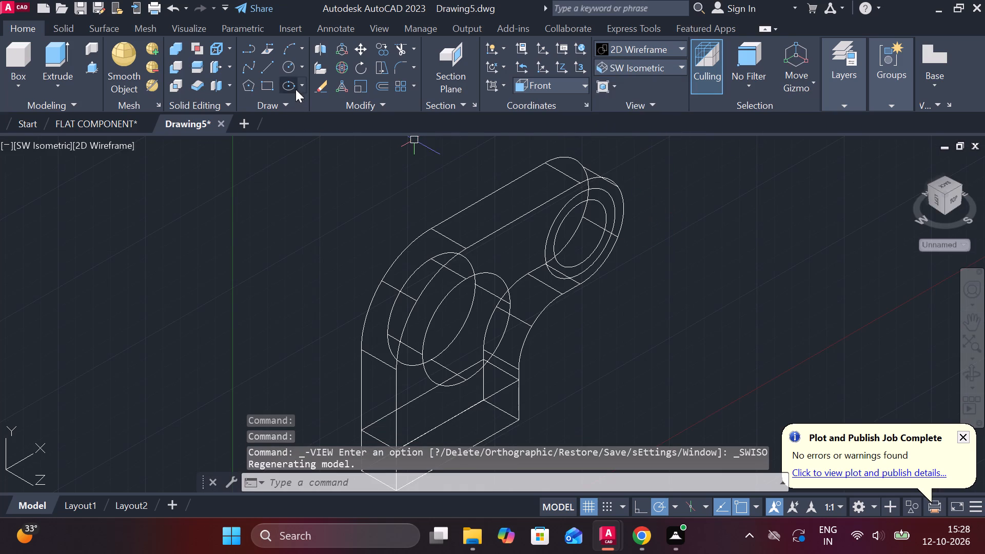
click(90, 68)
scroll(610, 203, up, 3)
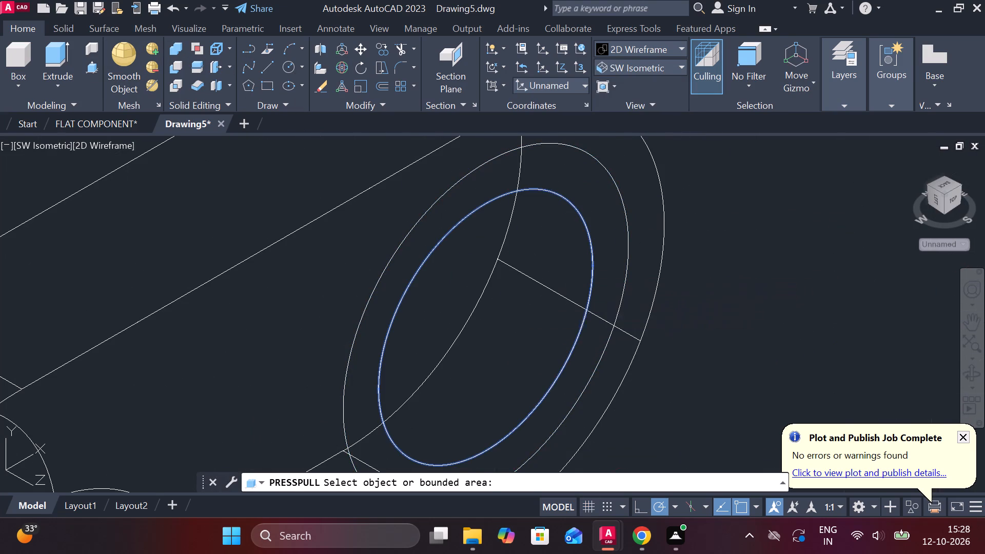
click(524, 296)
middle_drag(323, 225, 402, 225)
scroll(281, 213, down, 2)
click(248, 185)
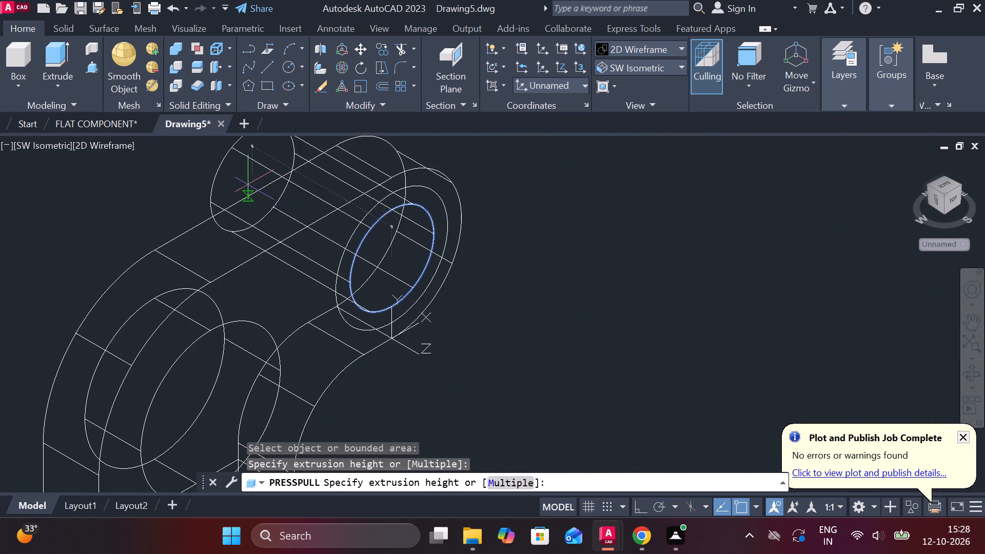
Press-pull the ring between the 40 and 30 diameter circles 20 forward from the arm's front face.
click(428, 206)
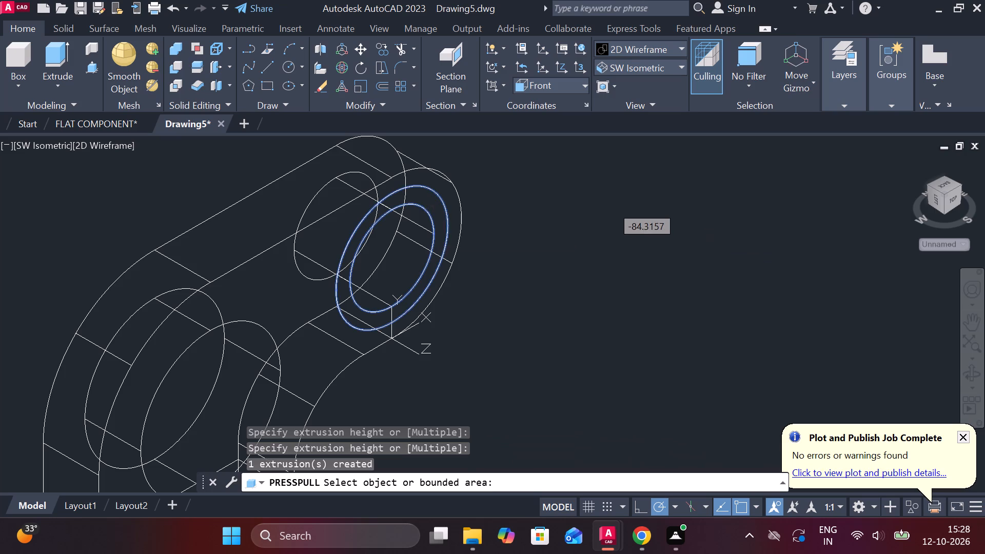
text(20)
key(Return)
Display the model in the Shades of Gray visual style with the drawing grid turned off.
click(675, 51)
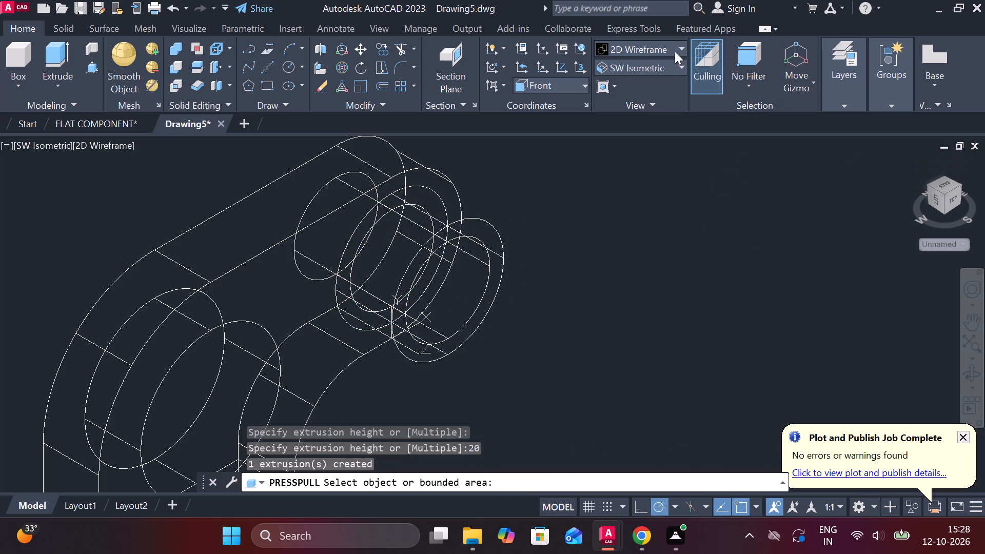
click(776, 134)
scroll(675, 229, down, 1)
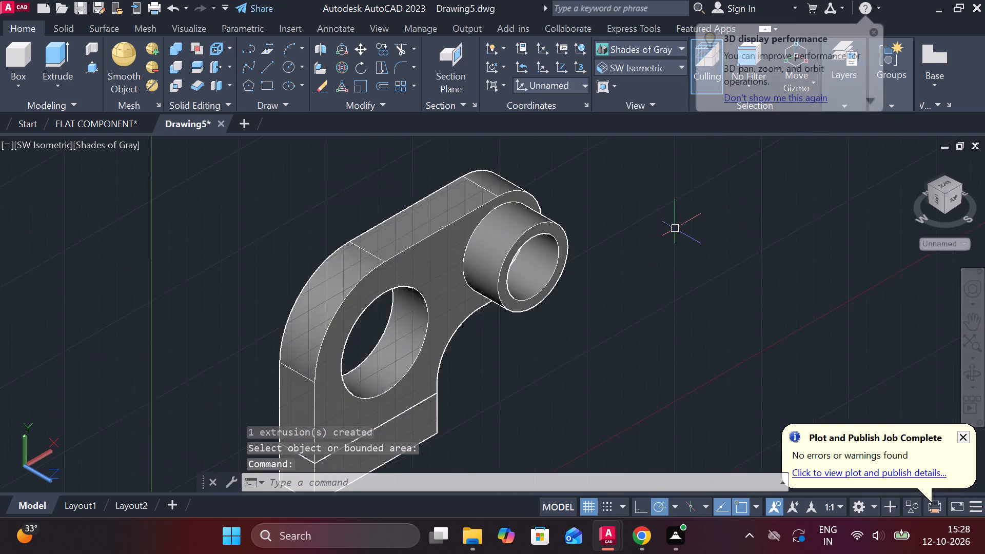
scroll(675, 229, down, 1)
click(583, 509)
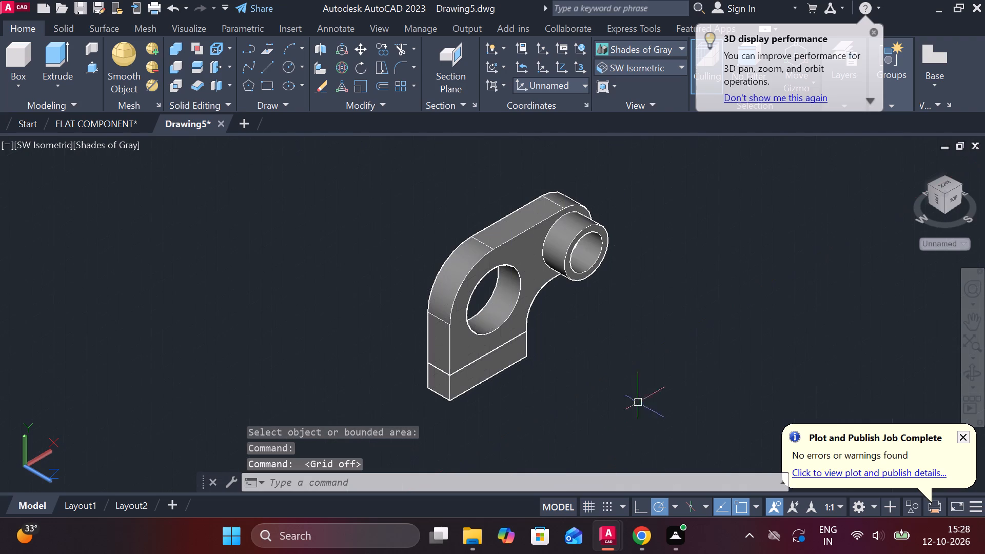
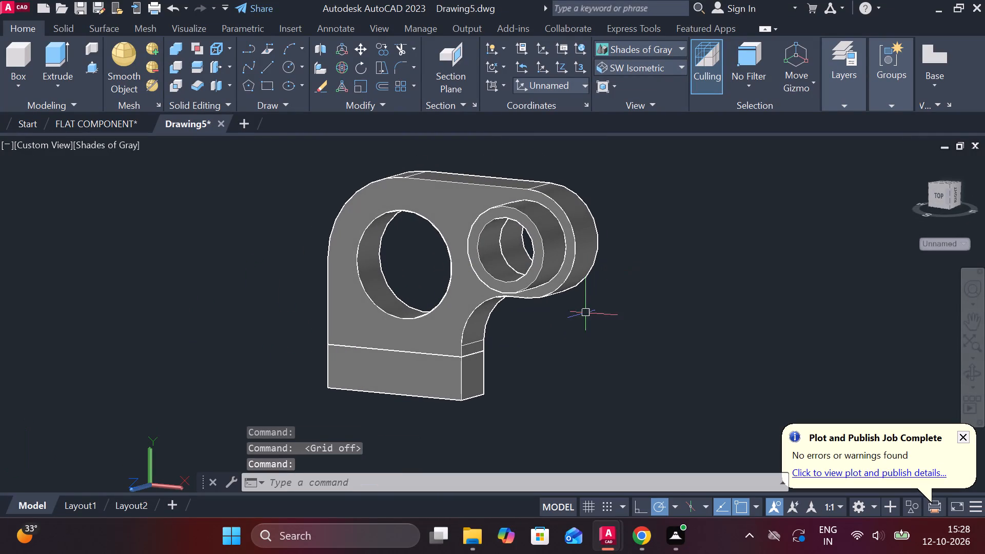
In the Top view, draw a closed rectangle of lines, 70 wide and 50 high, in the empty space beside the part.
middle_drag(329, 290, 364, 243)
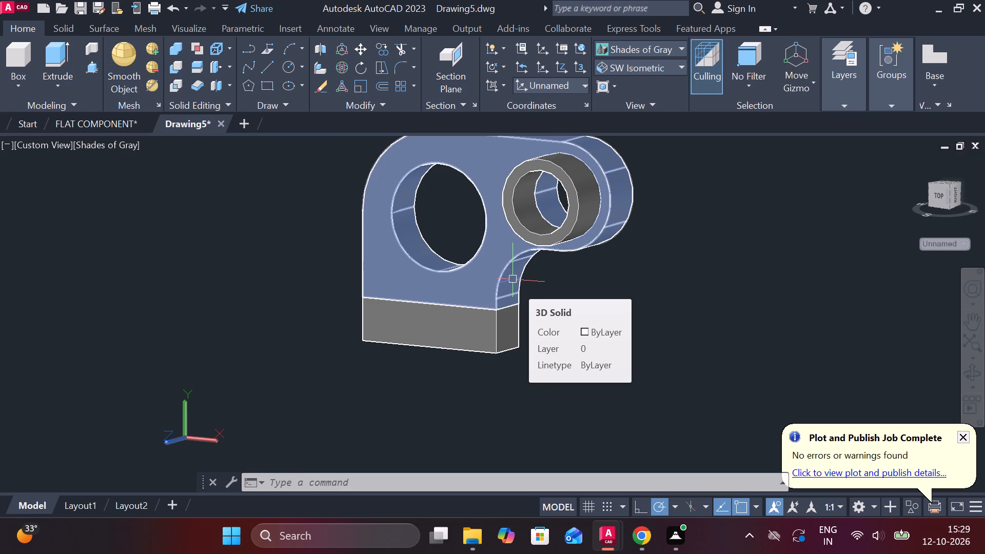
click(639, 66)
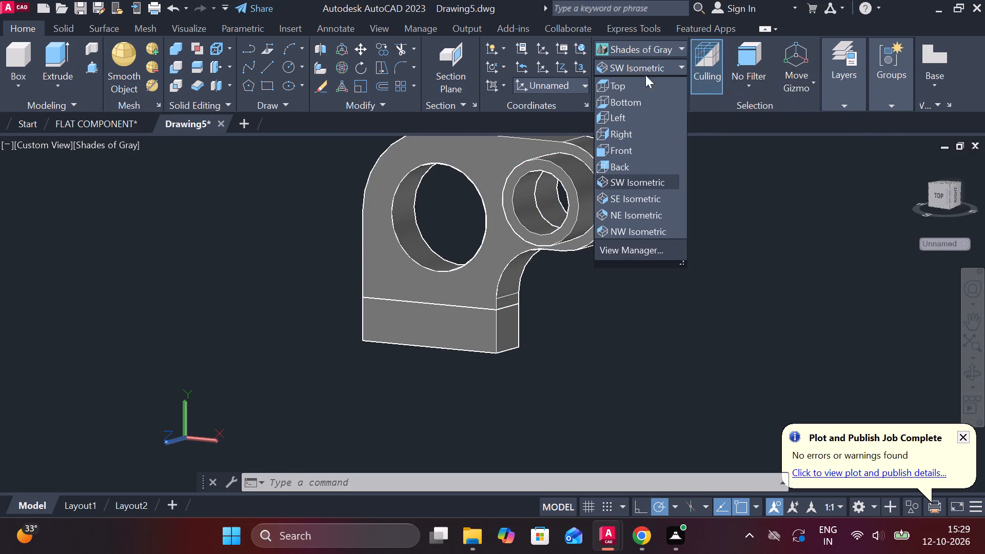
click(640, 88)
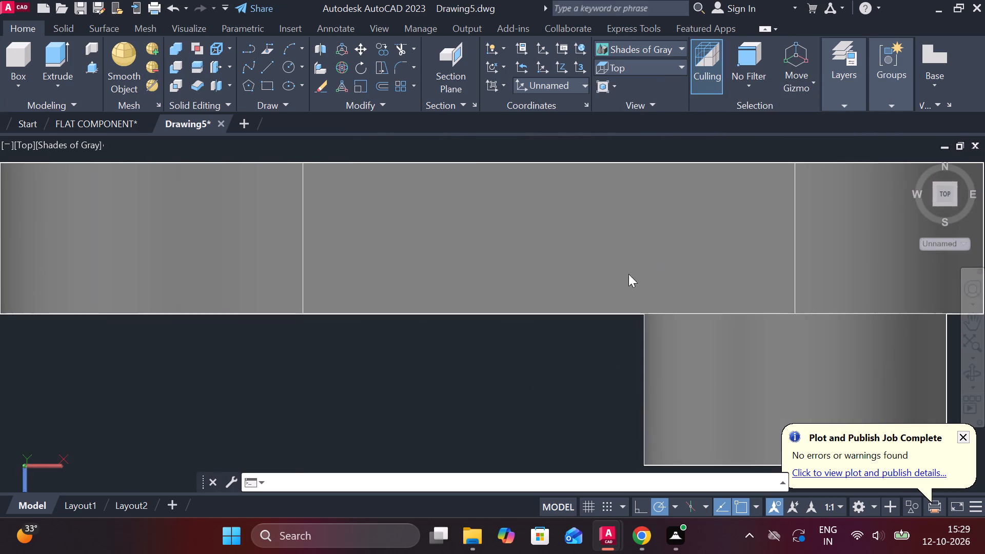
scroll(602, 275, down, 2)
scroll(648, 276, down, 1)
middle_drag(796, 266, 518, 231)
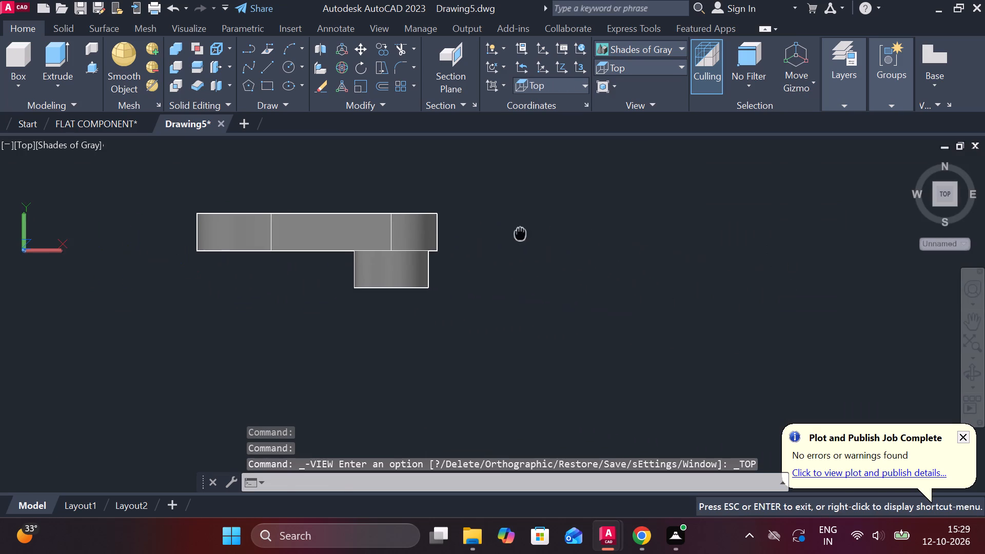
middle_drag(518, 231, 511, 228)
click(263, 68)
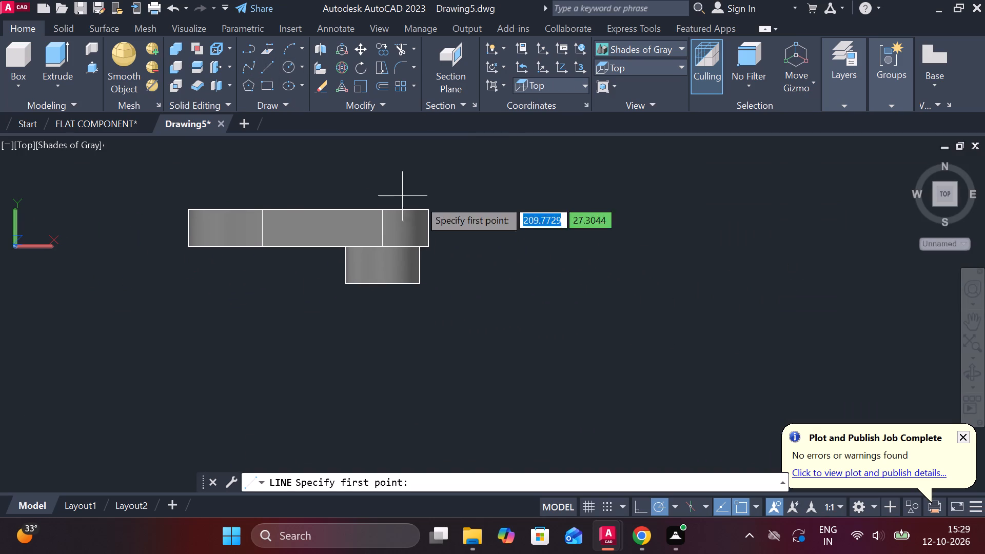
click(543, 248)
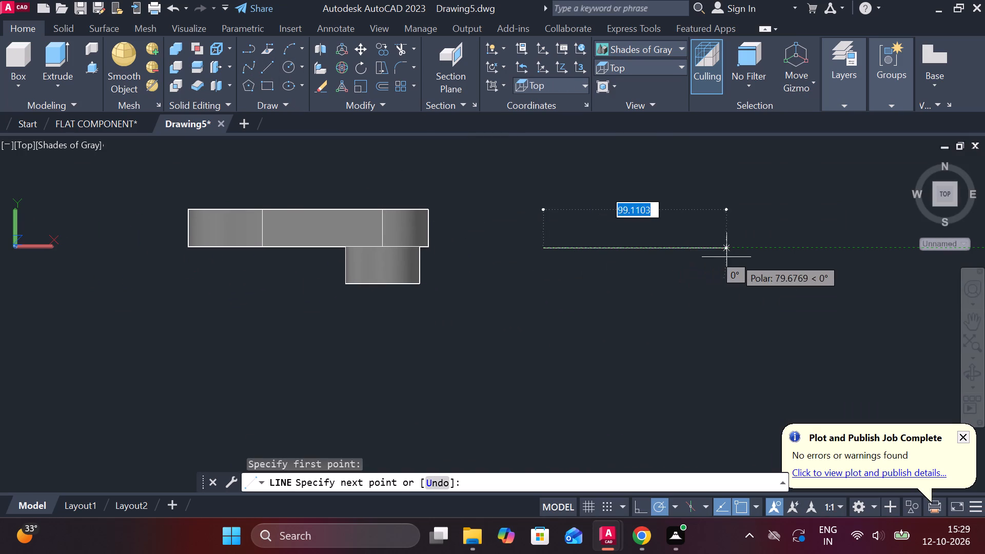
text(70)
key(Return)
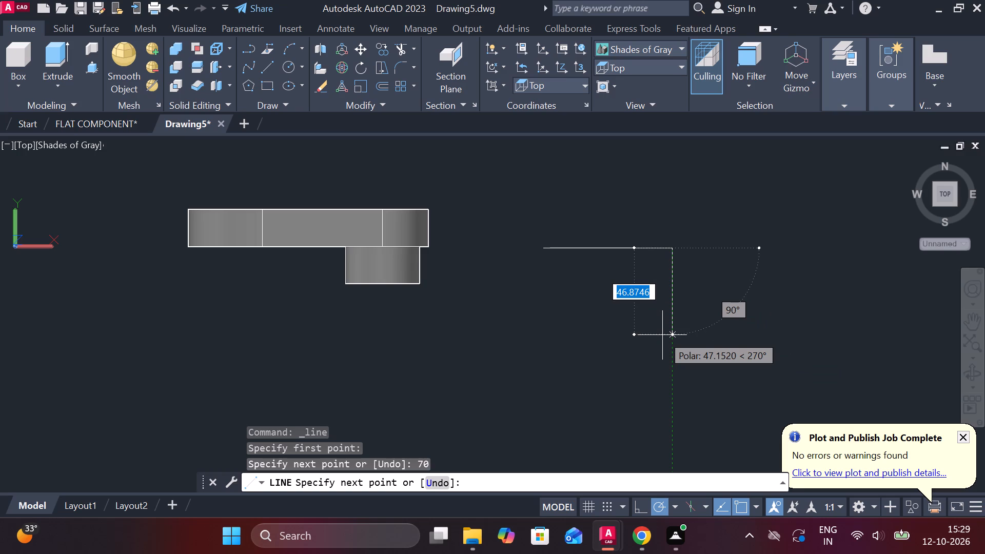
text(50)
key(Return)
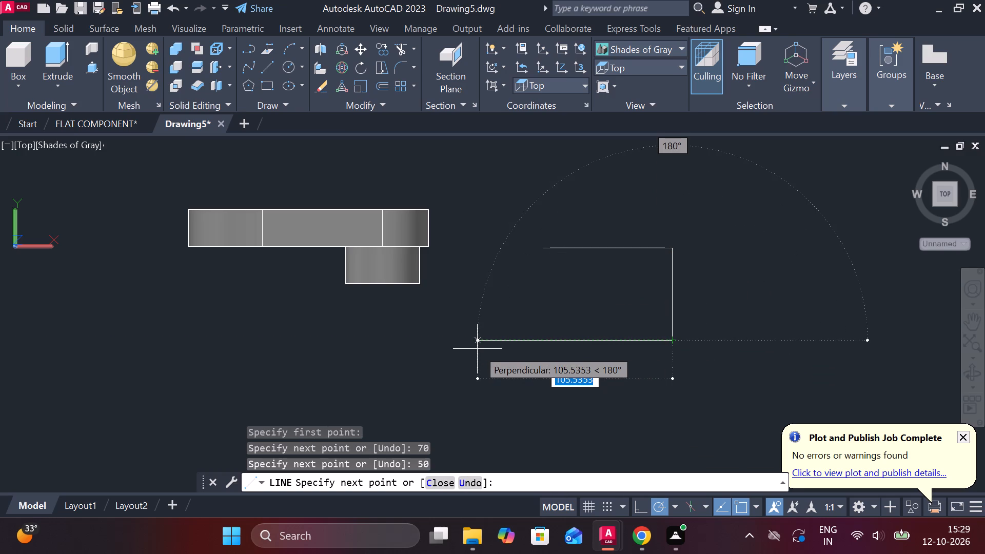
text(70)
key(Return)
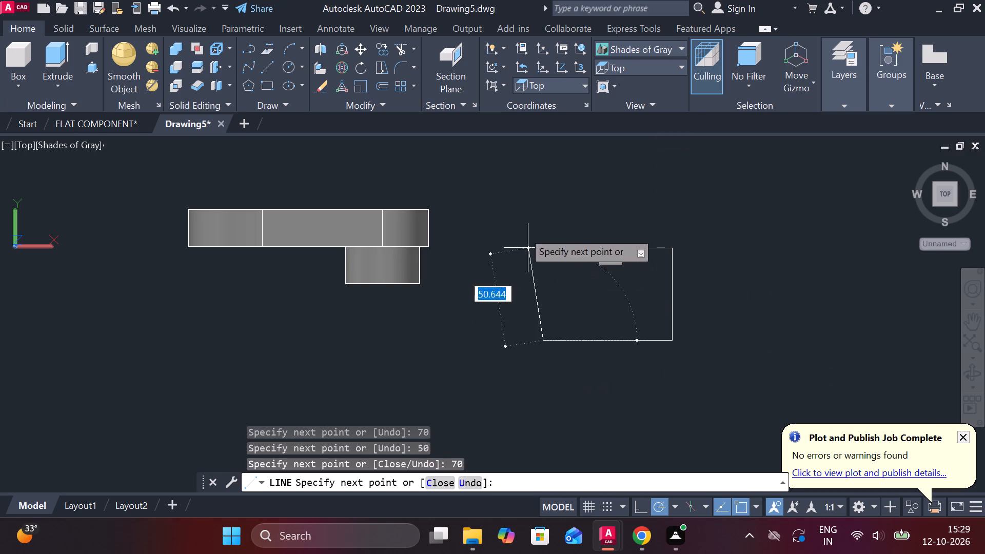
text(C)
key(space)
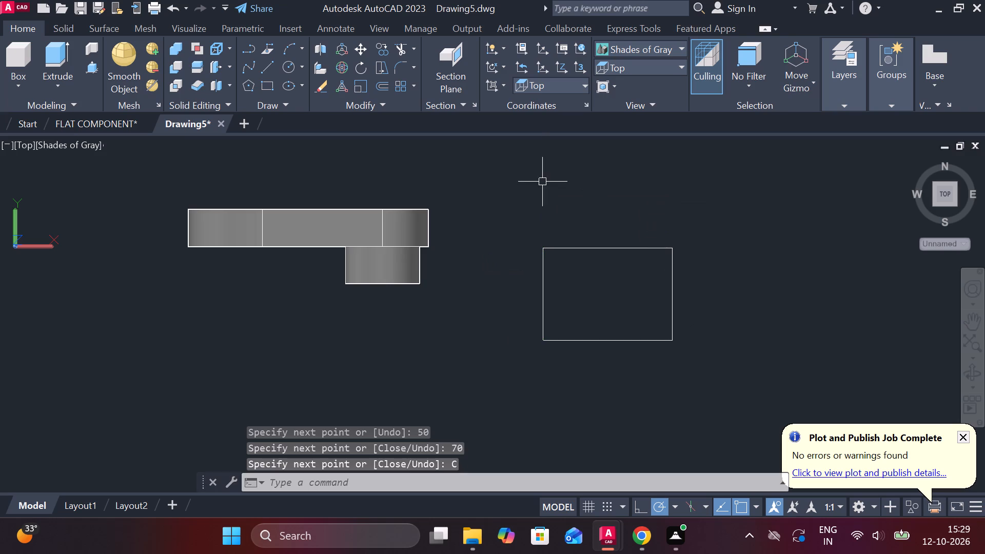
Offset the rectangle's upper edge 30 downward inside the rectangle.
scroll(636, 303, up, 1)
middle_drag(617, 307, 602, 279)
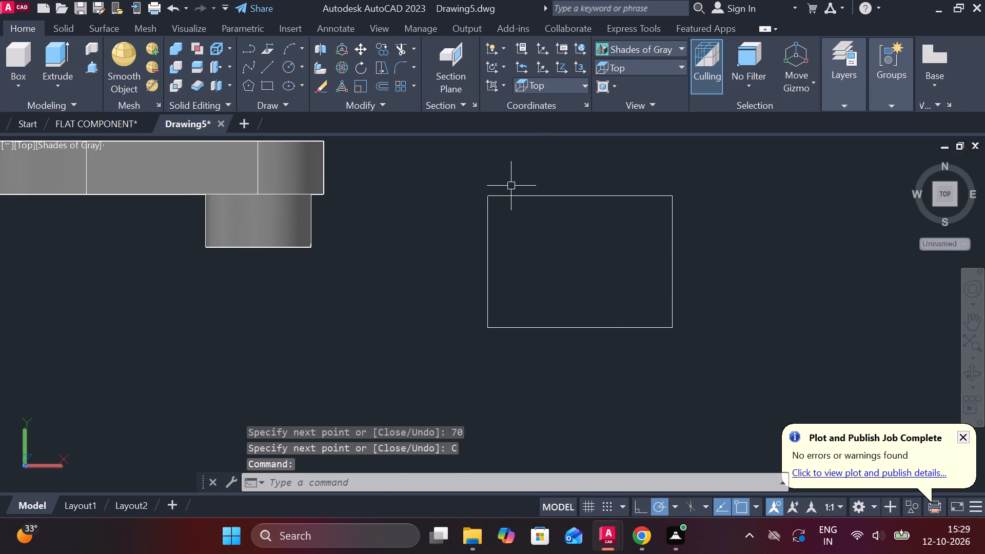
click(525, 197)
key(o)
key(Return)
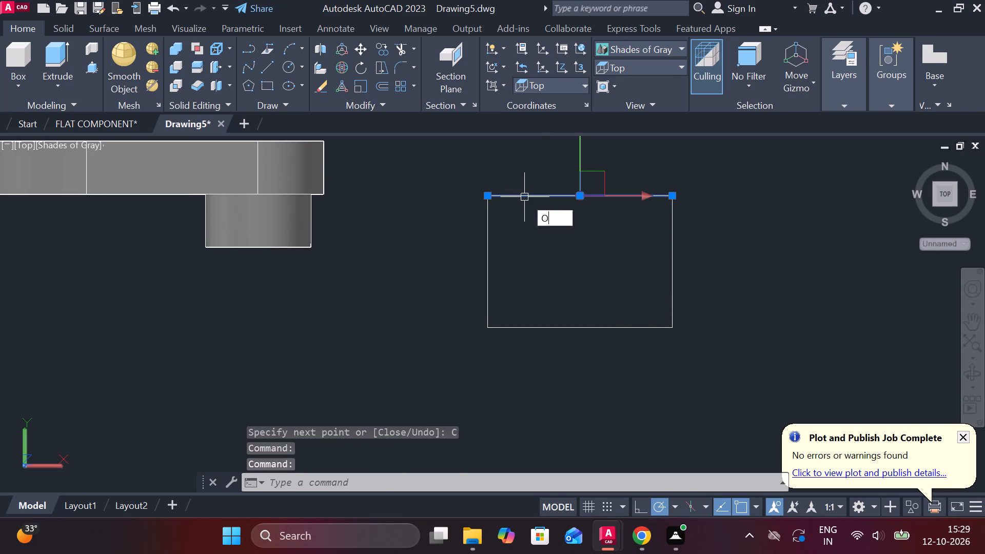
key(Return)
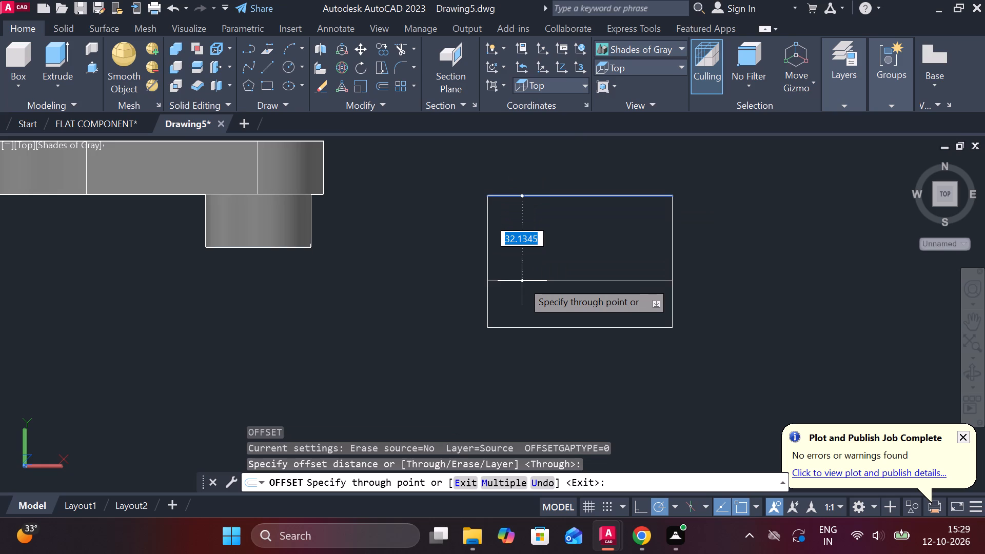
text(30)
key(Return)
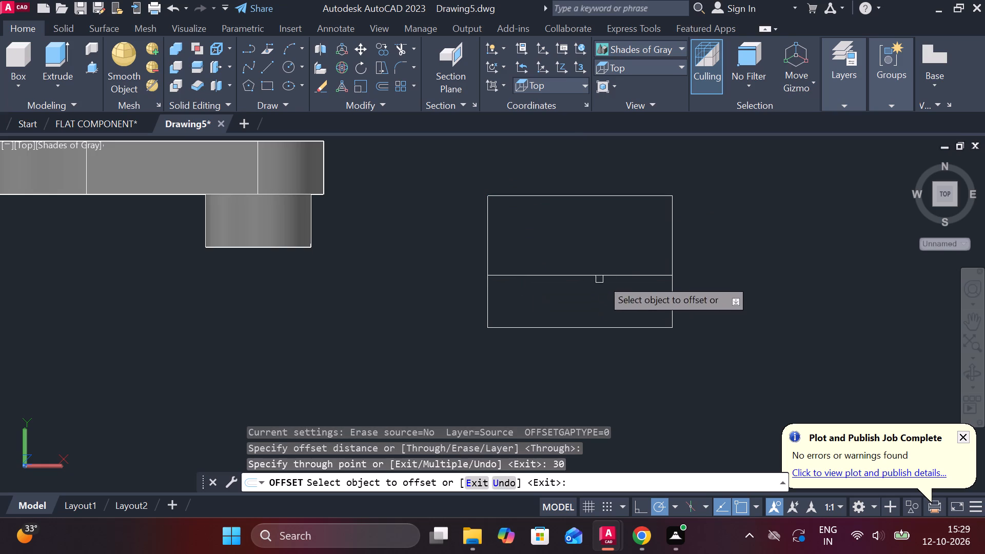
key(Escape)
Draw a vertical centre line from the midpoint of the rectangle's lower edge to just beyond its upper edge.
text(L)
key(space)
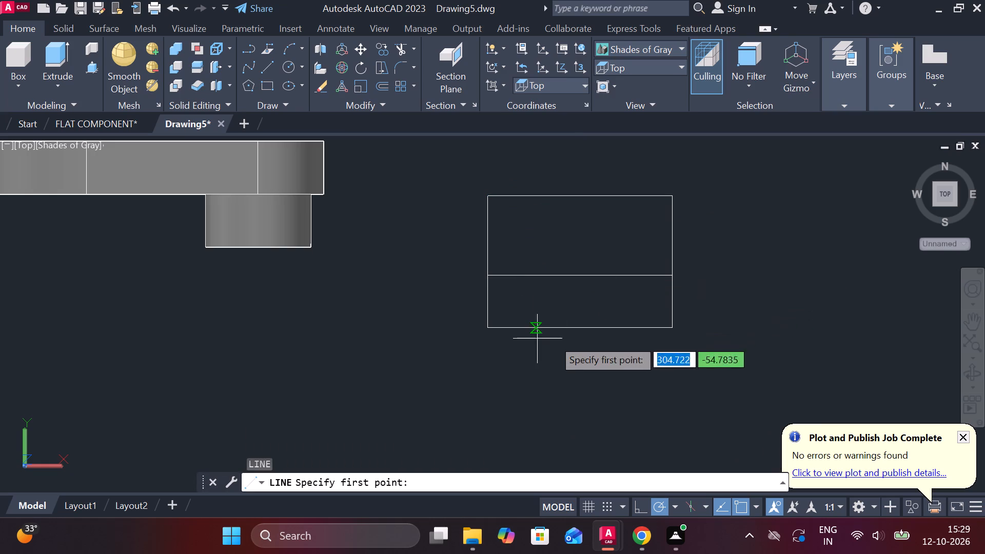
click(583, 333)
click(591, 171)
key(Escape)
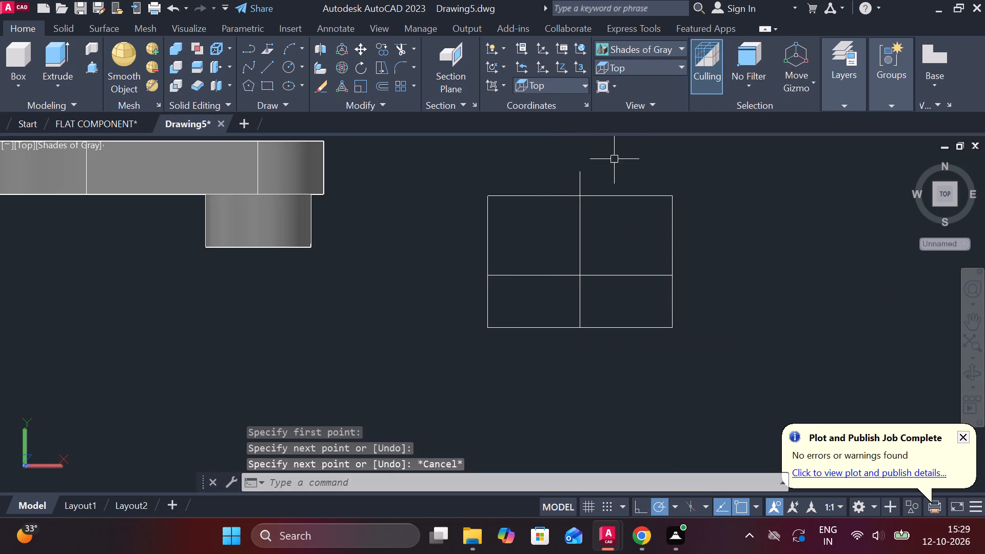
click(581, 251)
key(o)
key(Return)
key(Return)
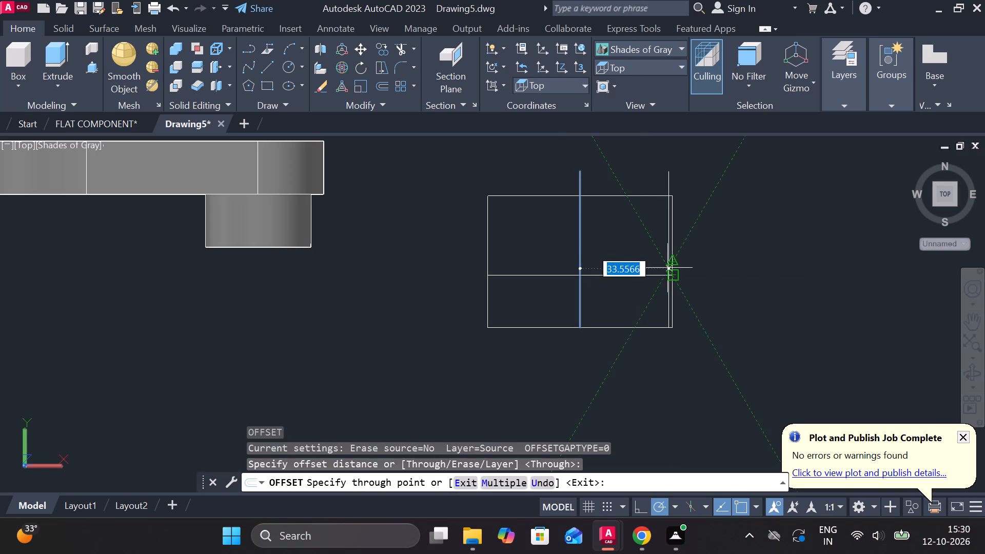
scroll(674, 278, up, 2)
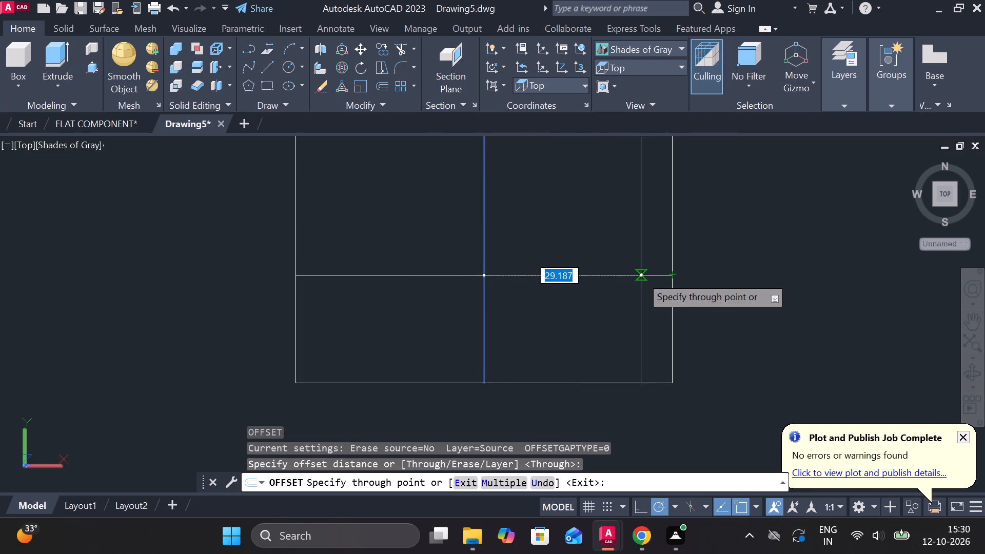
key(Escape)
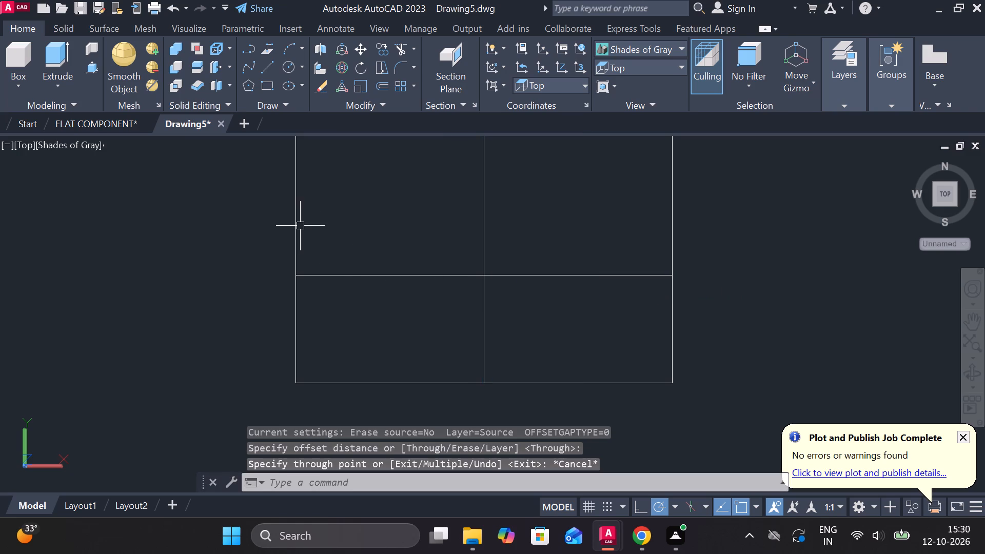
Offset the rectangle's left and right edges 20 inward.
double_click(293, 223)
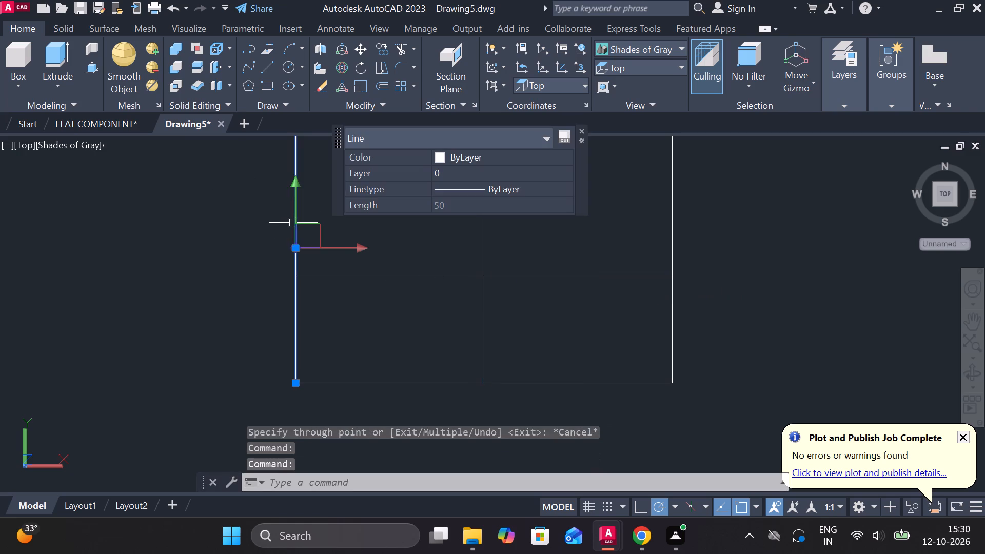
key(o)
key(Return)
key(Return)
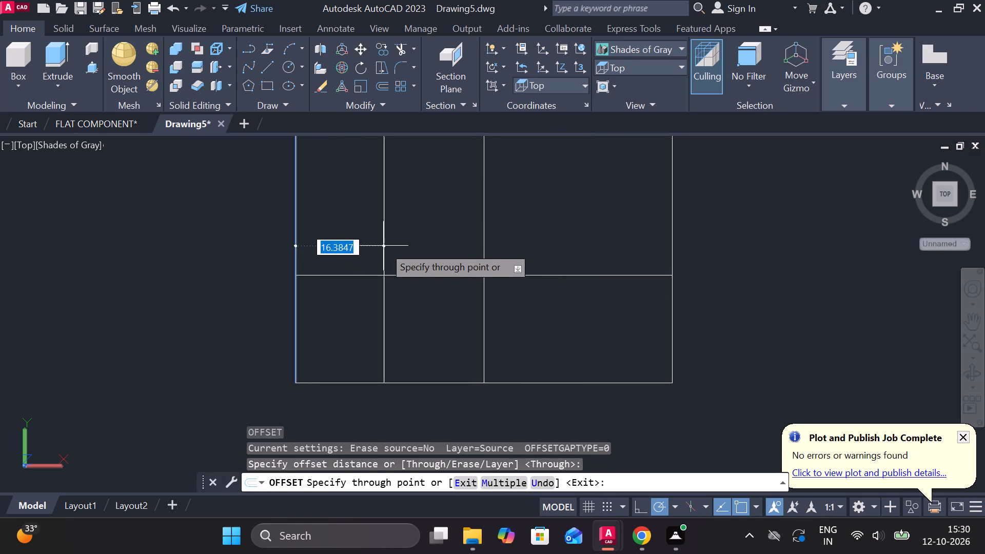
text(20)
key(Return)
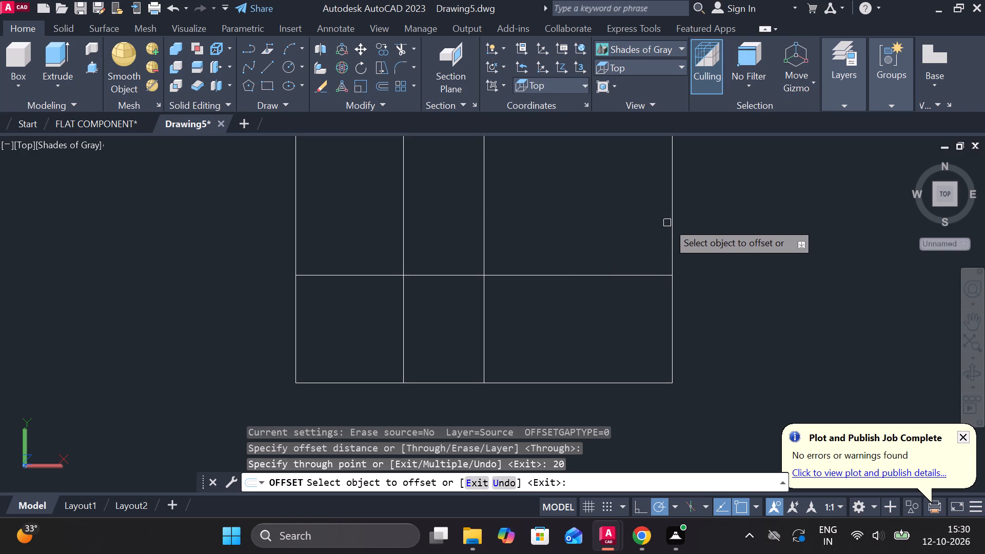
click(673, 218)
text(20)
key(Return)
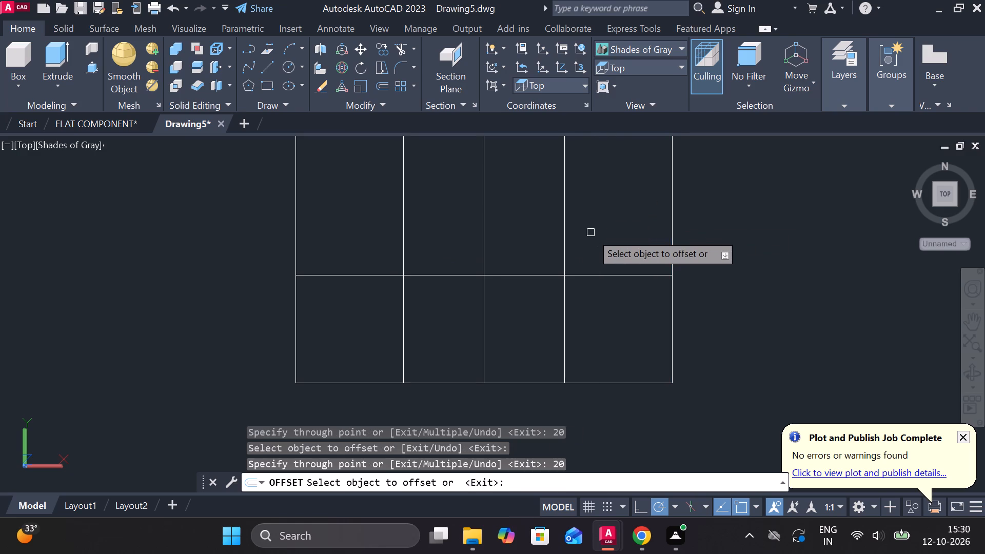
key(Escape)
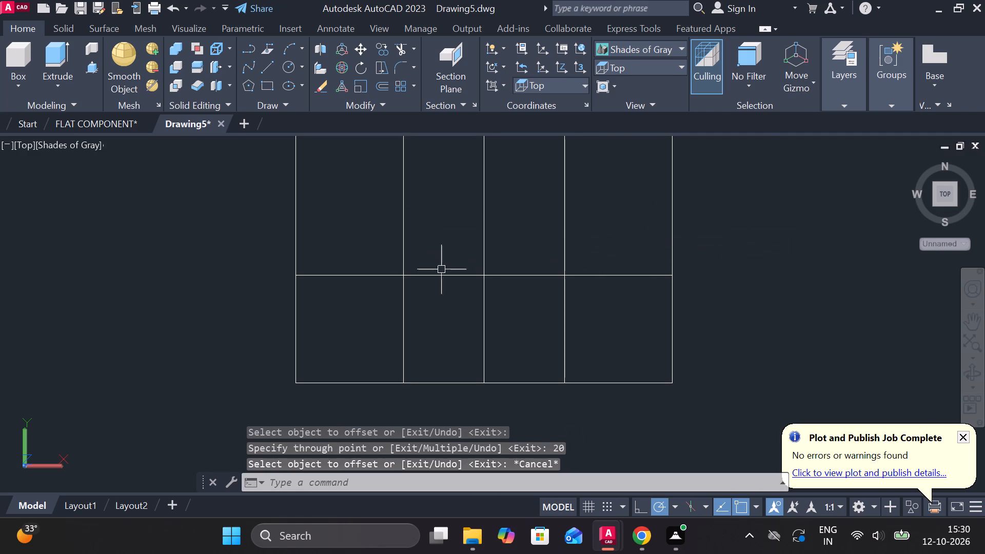
Draw two 15 diameter circles centred where the 20 offset lines cross the horizontal offset line.
text(C)
key(space)
click(403, 275)
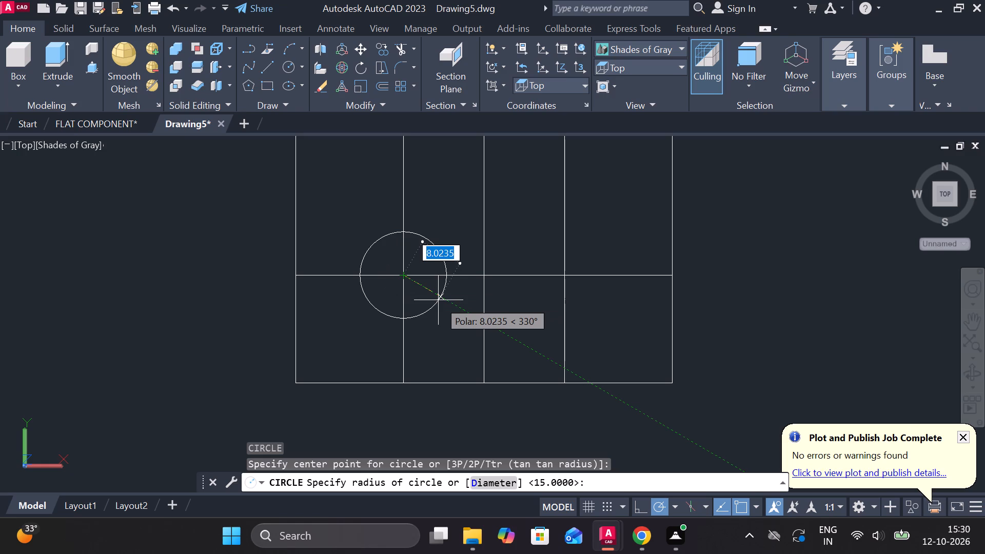
text(D 15)
key(space)
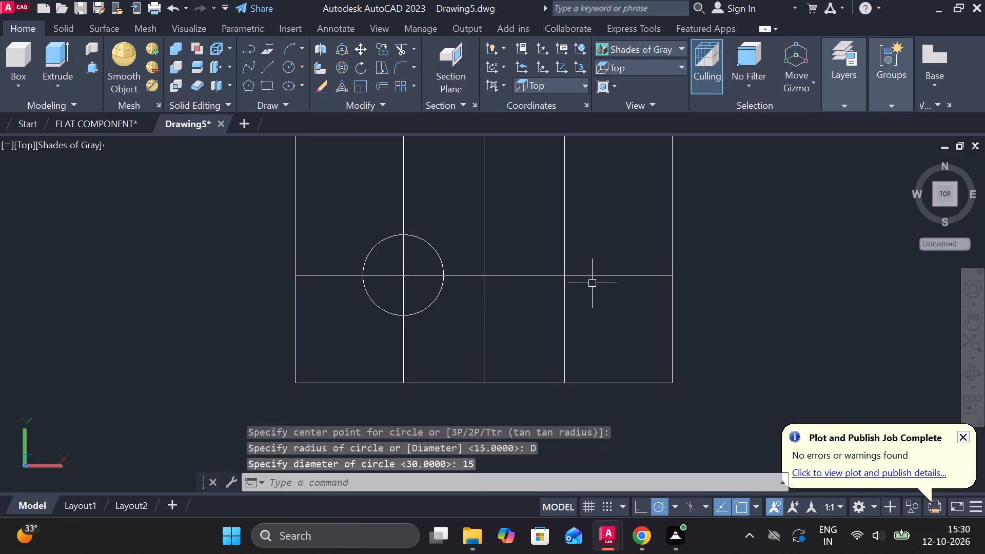
key(c)
key(space)
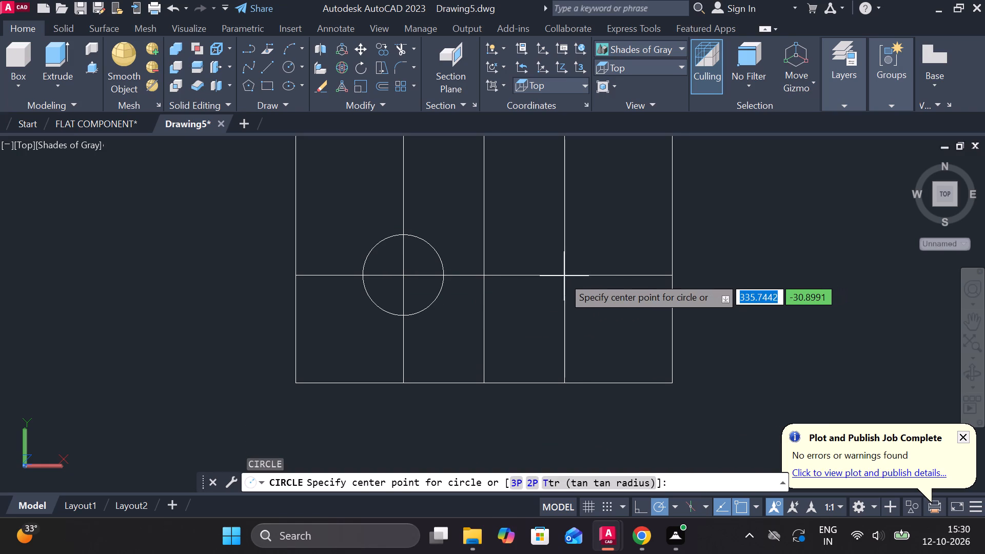
click(562, 276)
text(D 15)
key(space)
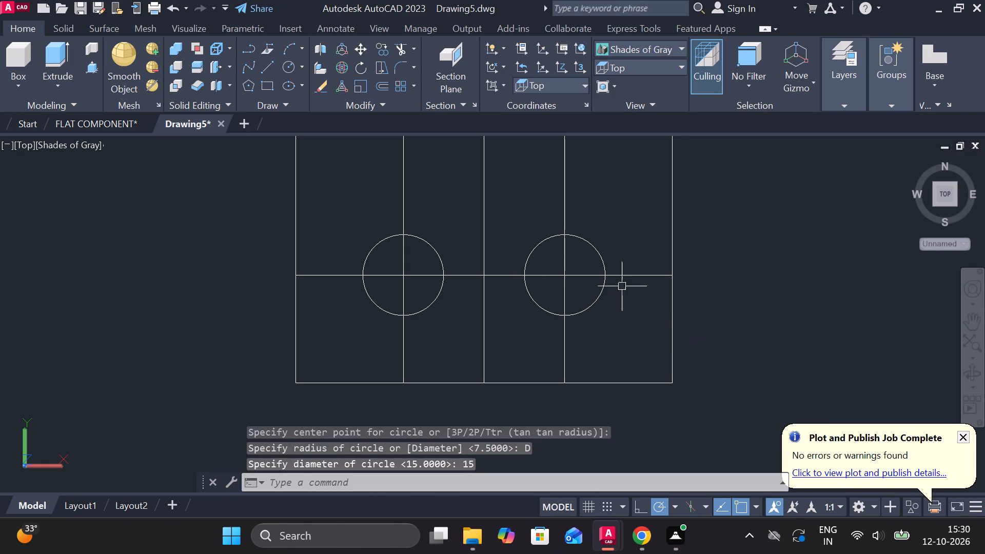
key(Escape)
Draw a line tangent to the tops of the two 15 diameter circles.
key(l)
key(Return)
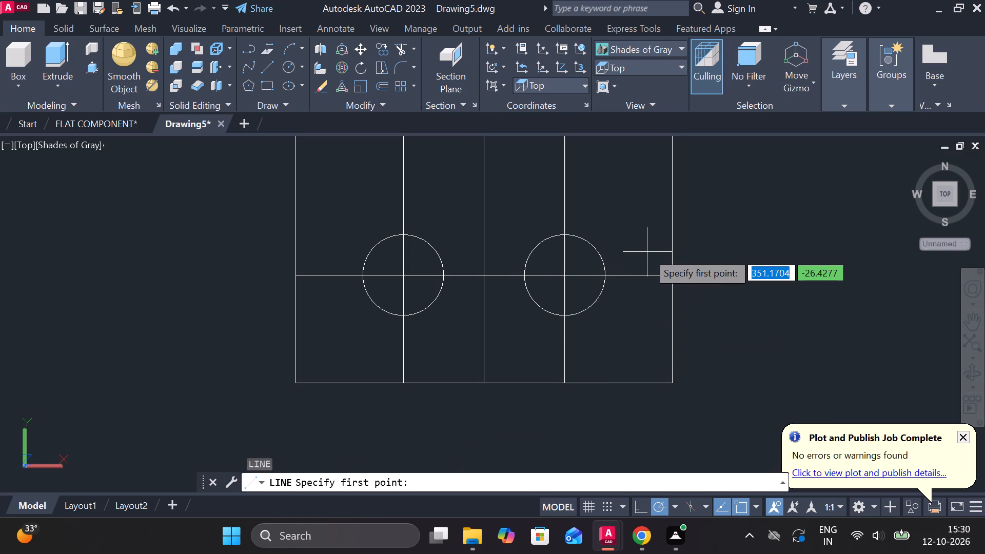
text(TAN)
key(space)
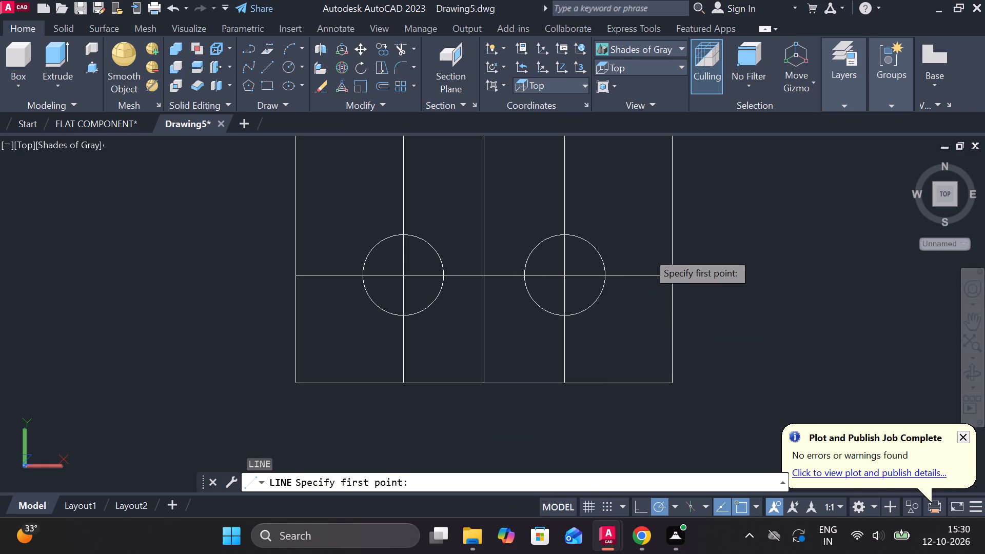
click(565, 240)
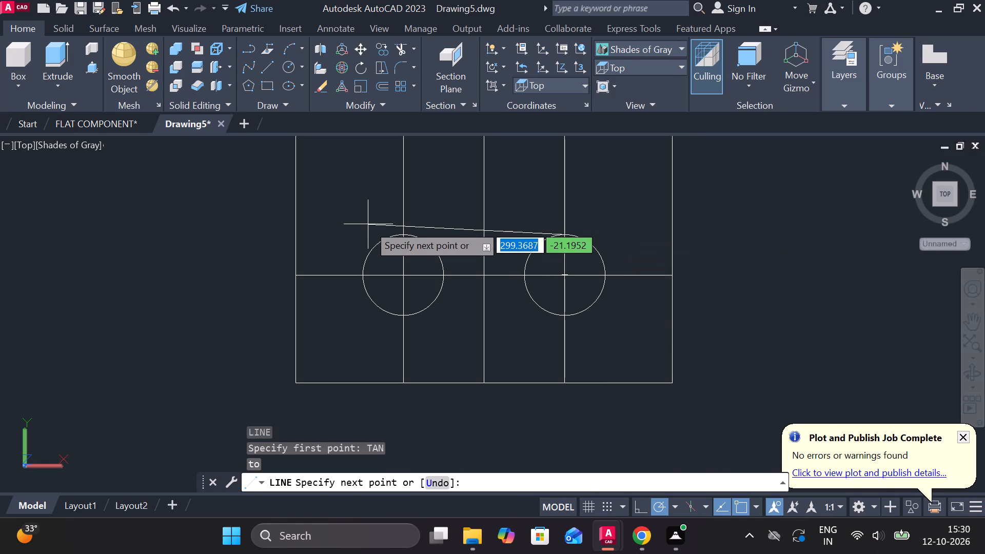
text(TAN)
key(space)
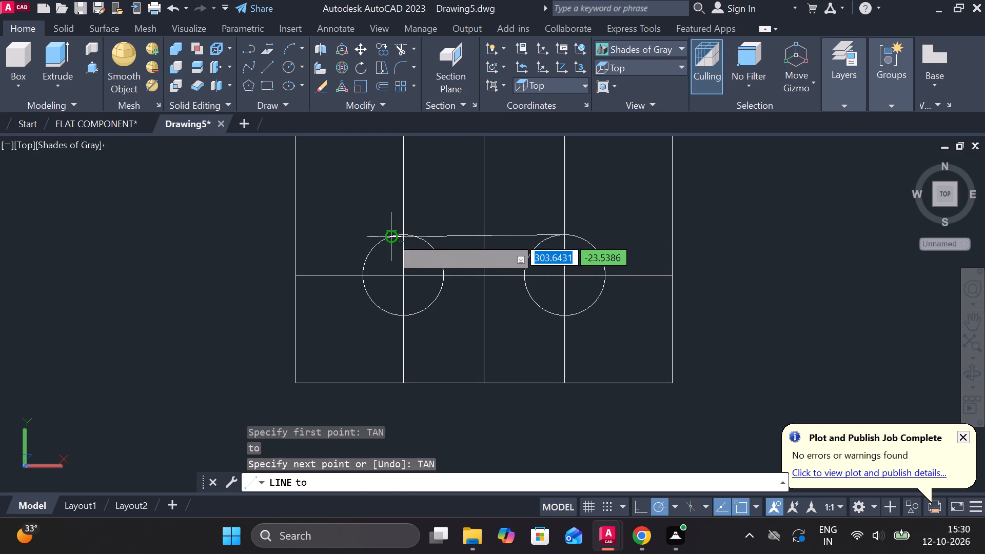
click(391, 237)
key(Escape)
key(Escape)
Draw a line tangent to the bottoms of the two 15 diameter circles.
key(l)
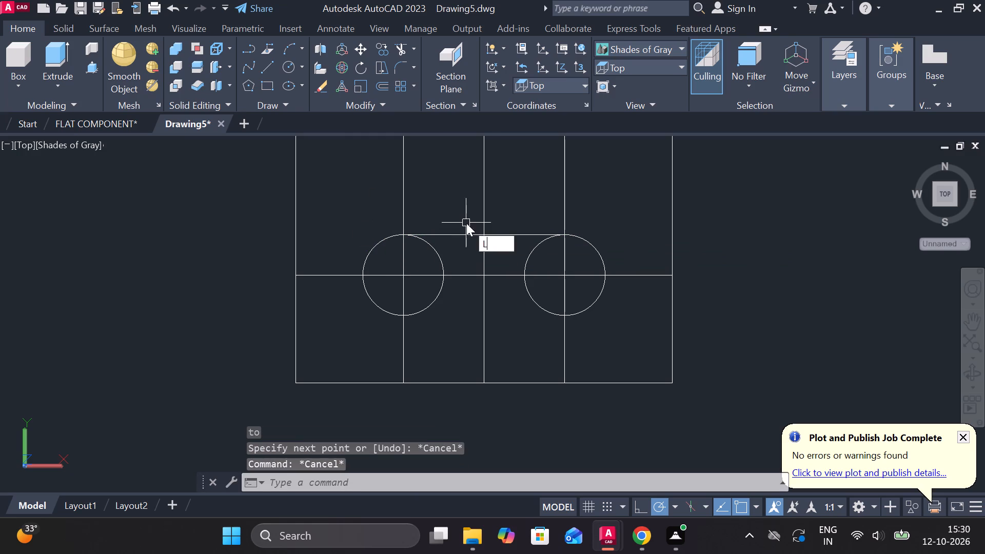
key(Return)
text(TAN)
key(space)
click(389, 319)
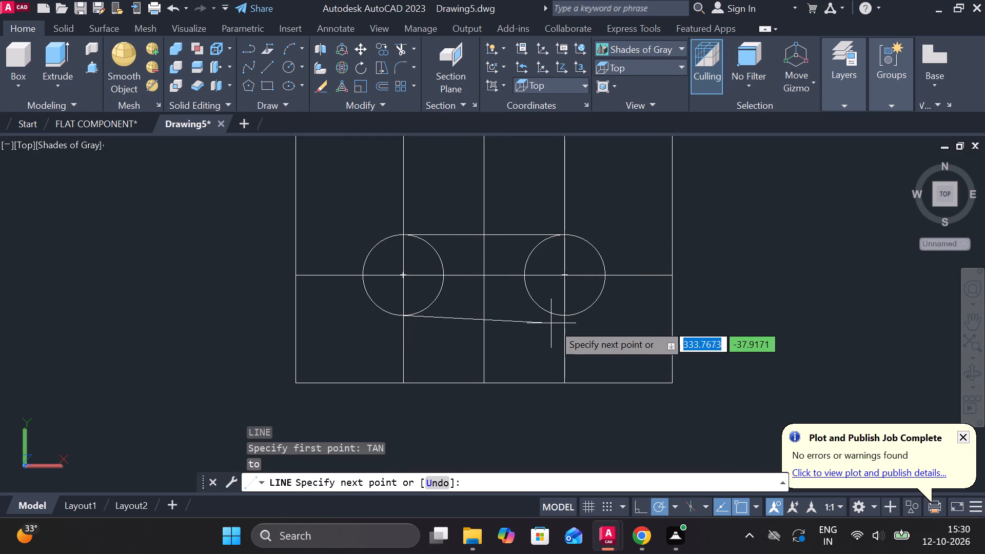
text(TAN)
key(space)
click(563, 315)
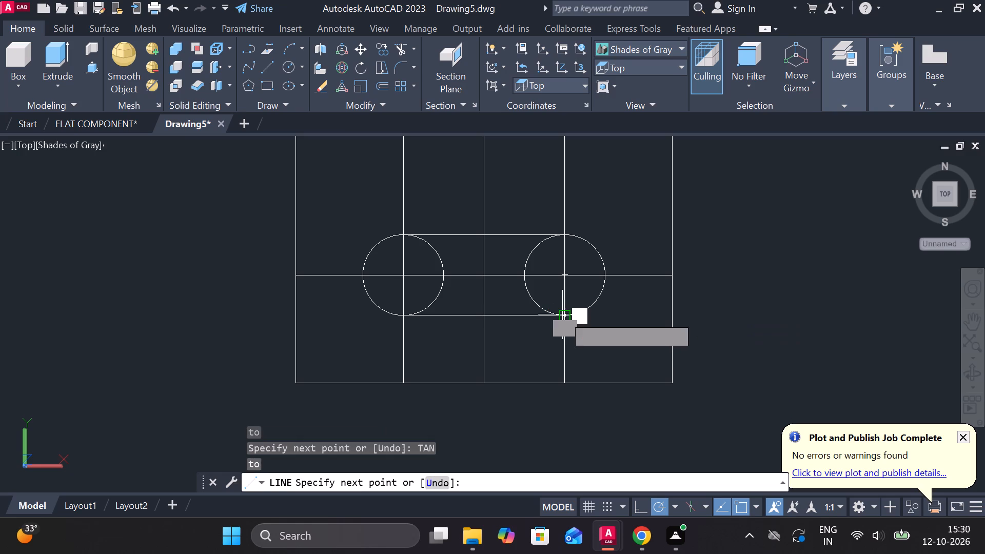
Trim the inner circle arcs and the construction lines inside the slot, leaving only its rounded outline.
key(Escape)
text(TR)
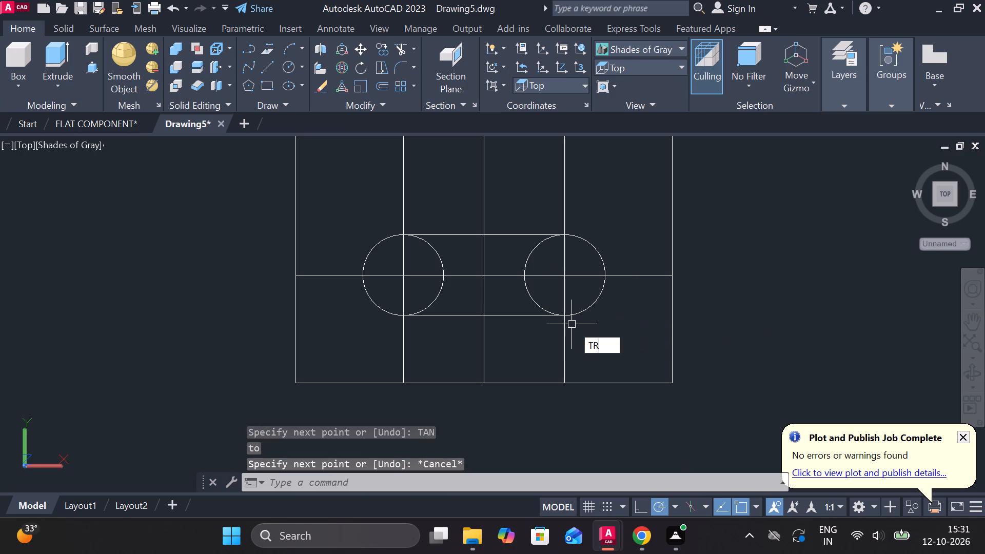
key(space)
drag(542, 260, 392, 268)
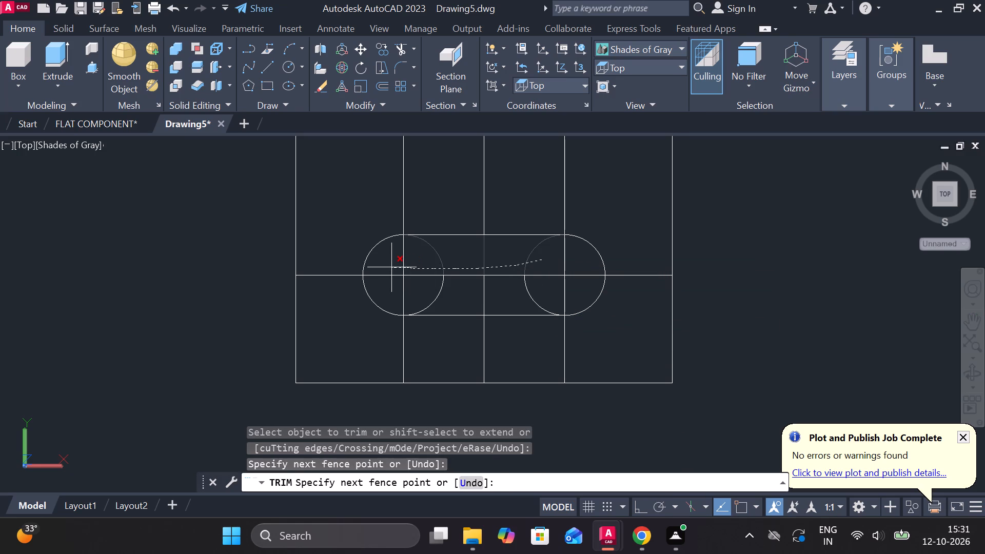
drag(392, 268, 435, 300)
click(439, 292)
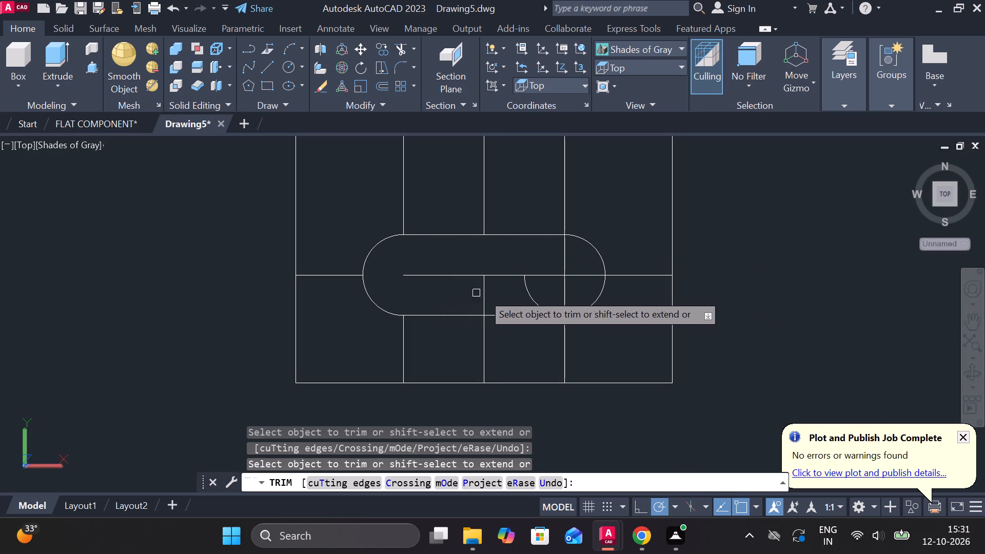
click(528, 293)
drag(539, 282, 439, 285)
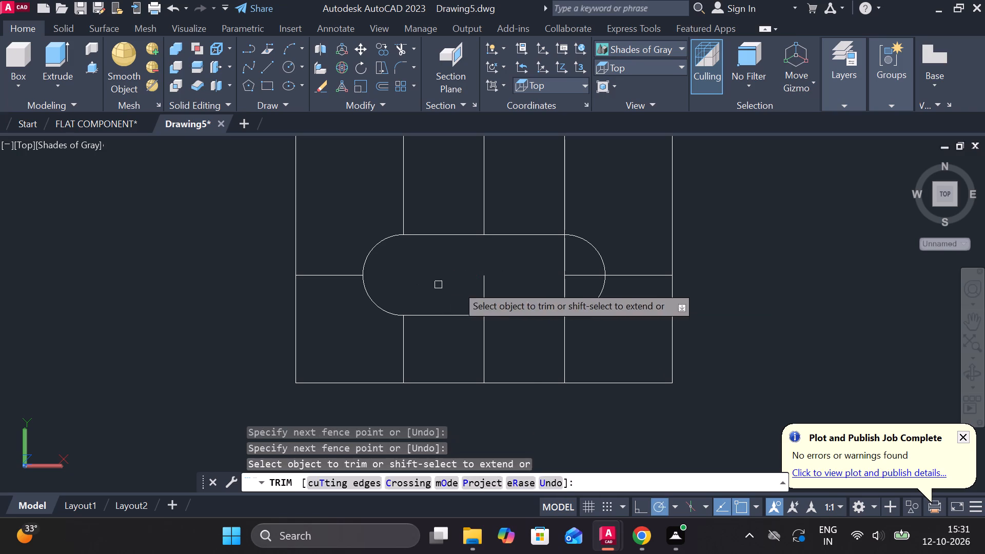
drag(457, 285, 498, 303)
click(581, 273)
drag(557, 271, 548, 269)
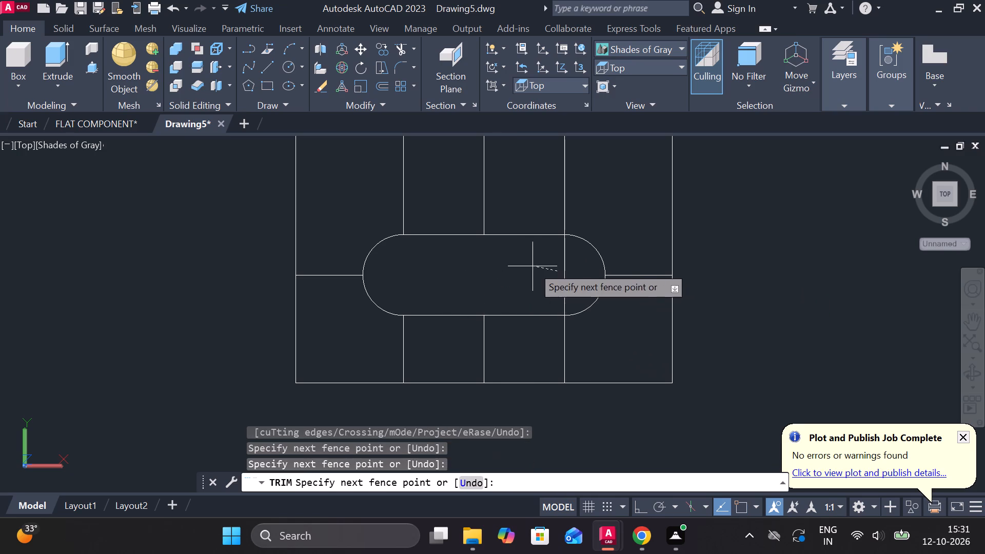
click(576, 275)
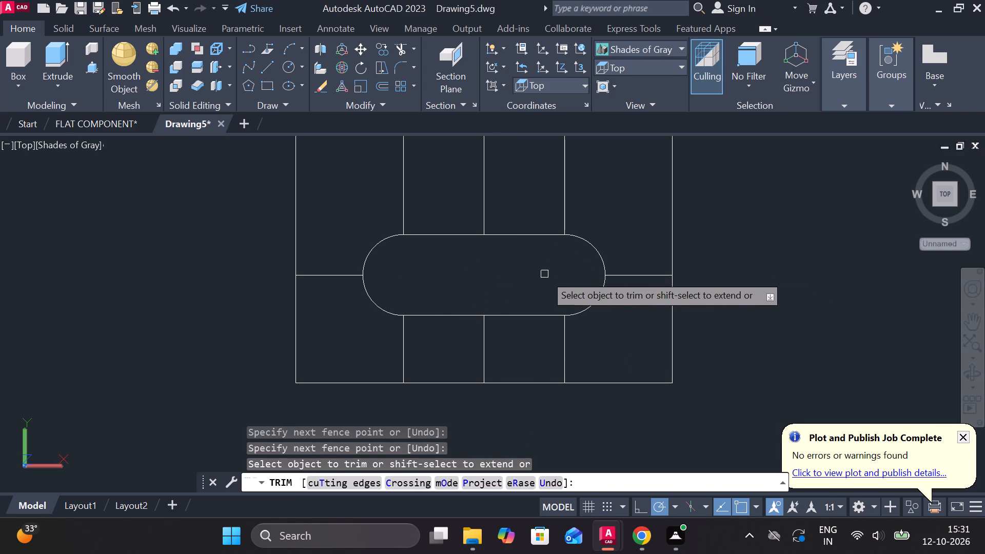
key(Escape)
Erase the leftover construction lines around the slot: three above, three below, and one at each end.
scroll(580, 219, down, 1)
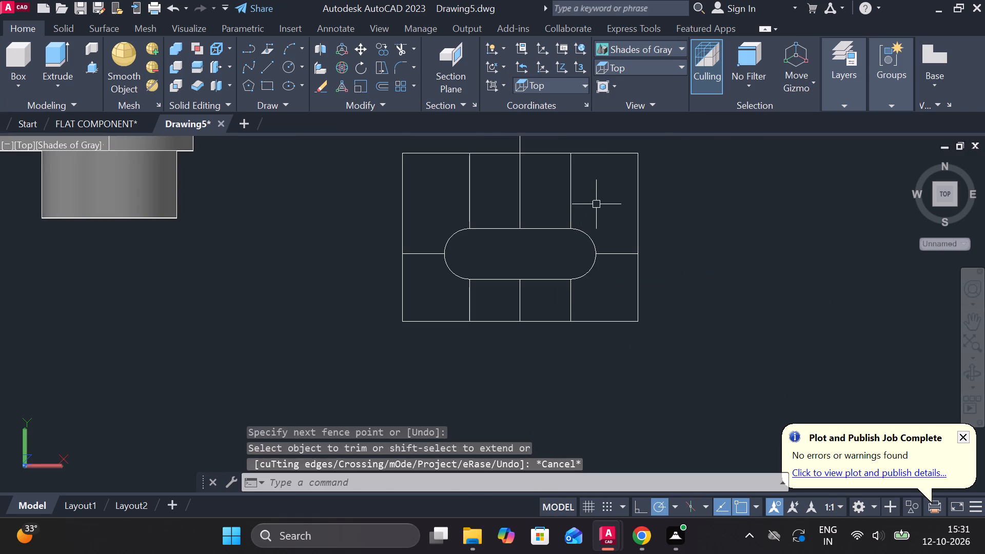
click(597, 205)
click(449, 187)
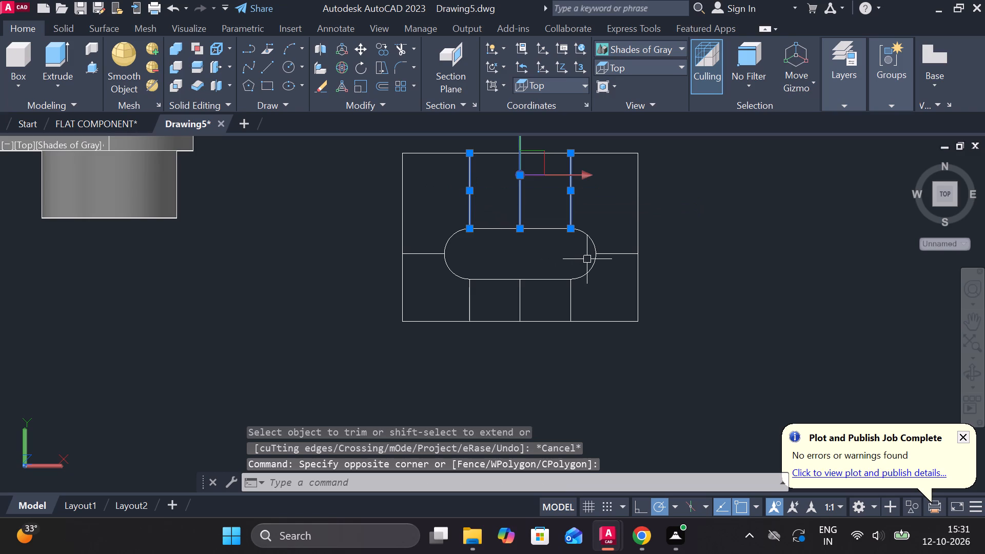
text(E)
key(space)
click(613, 252)
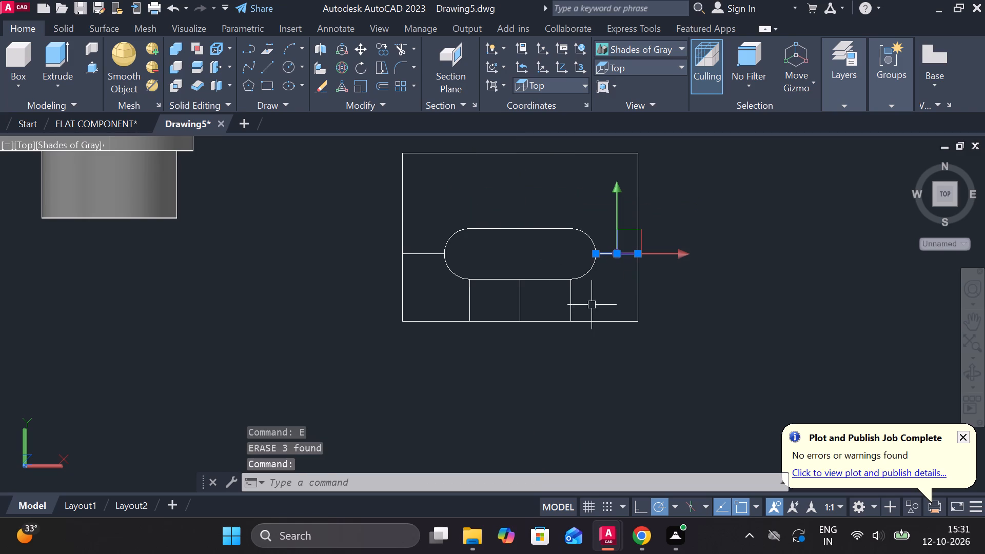
key(grave)
click(572, 305)
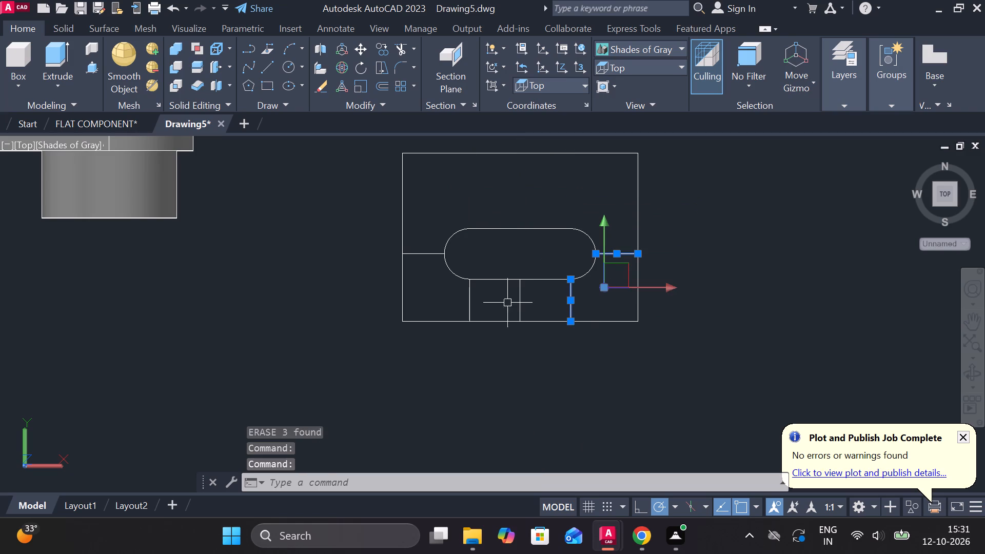
click(519, 299)
click(471, 301)
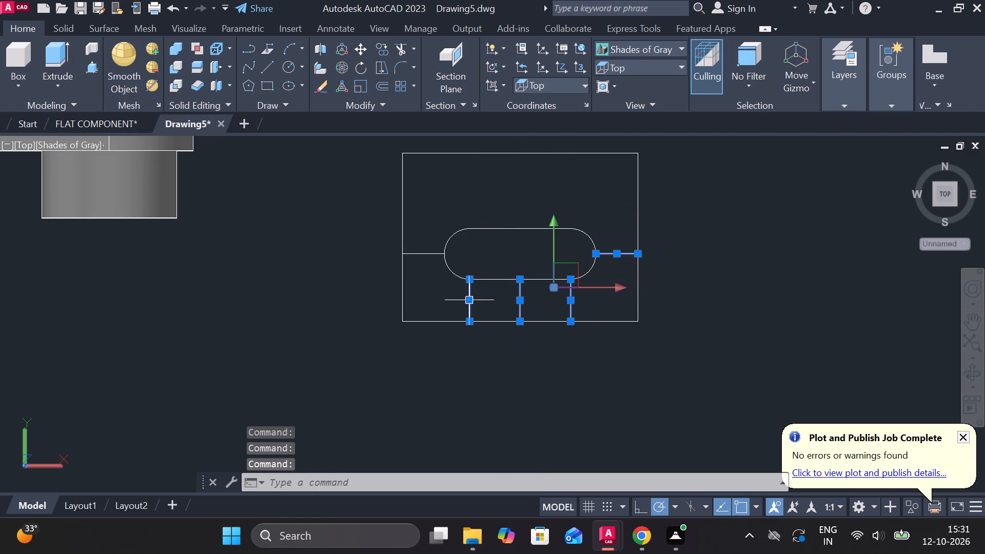
click(424, 254)
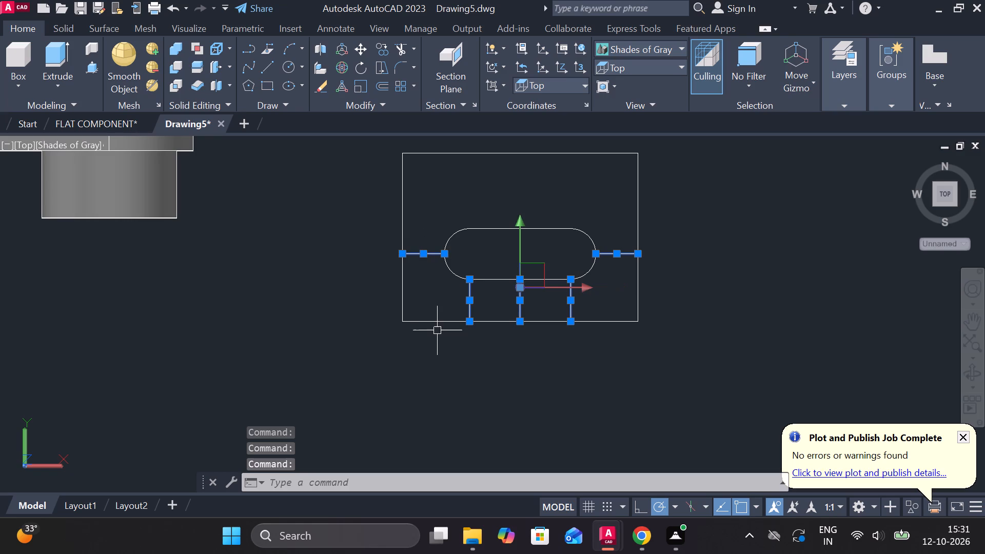
text(E)
key(space)
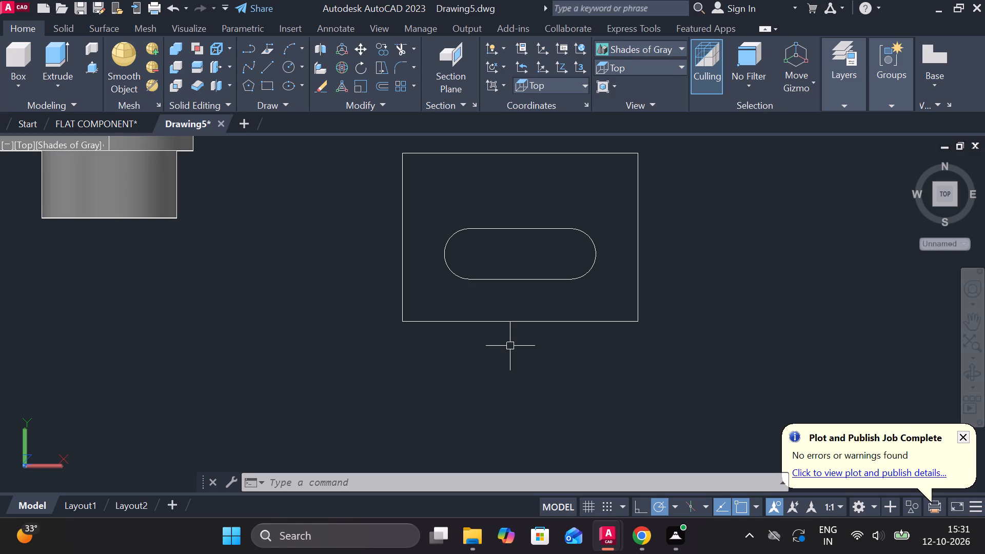
Fillet the two plate corners below the slot with a radius of 20.
text(F R)
key(space)
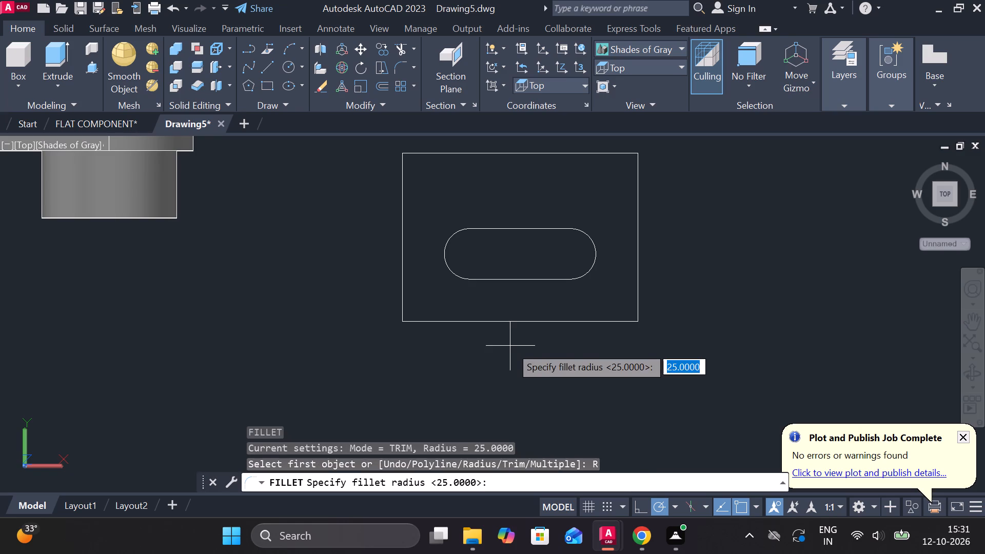
text(20)
key(Return)
click(405, 277)
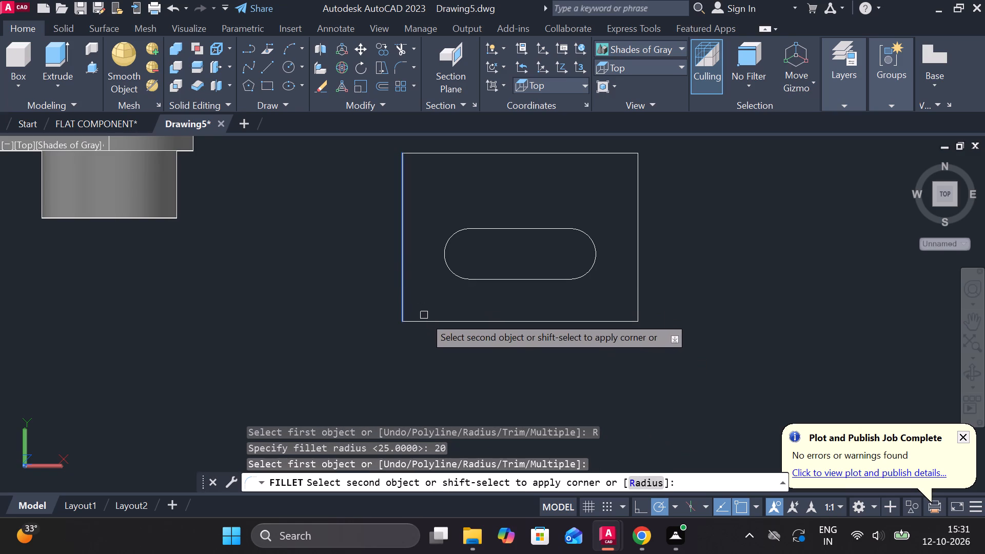
click(435, 321)
key(space)
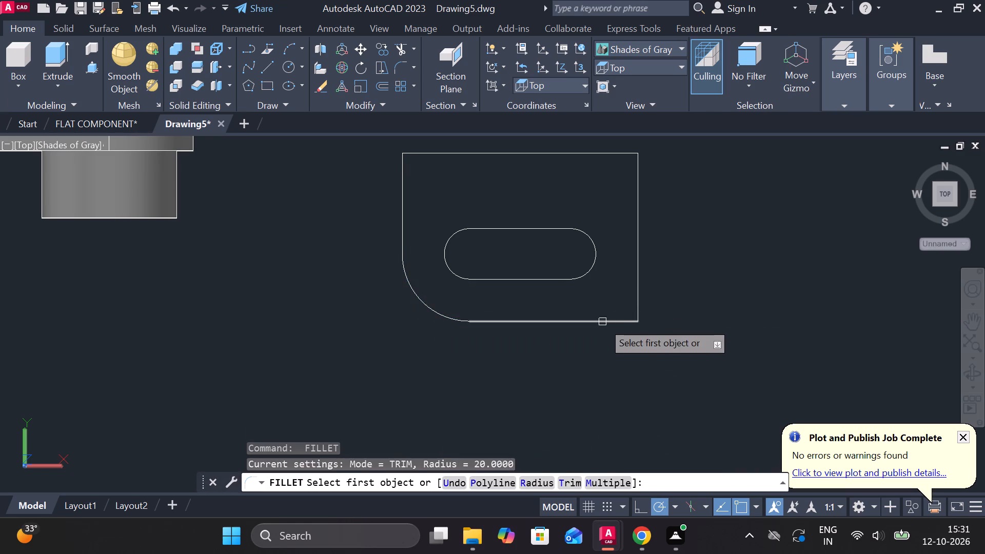
click(603, 322)
click(638, 267)
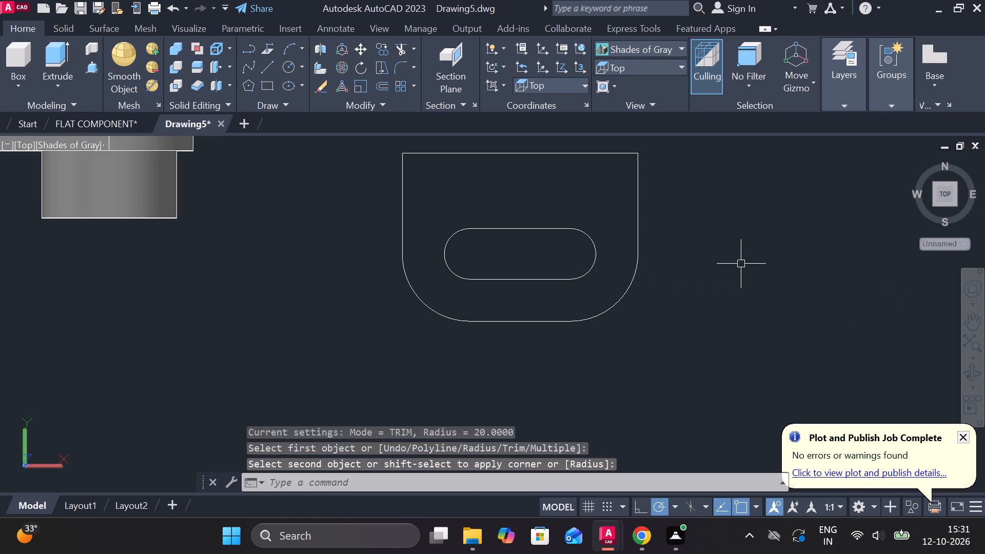
key(Escape)
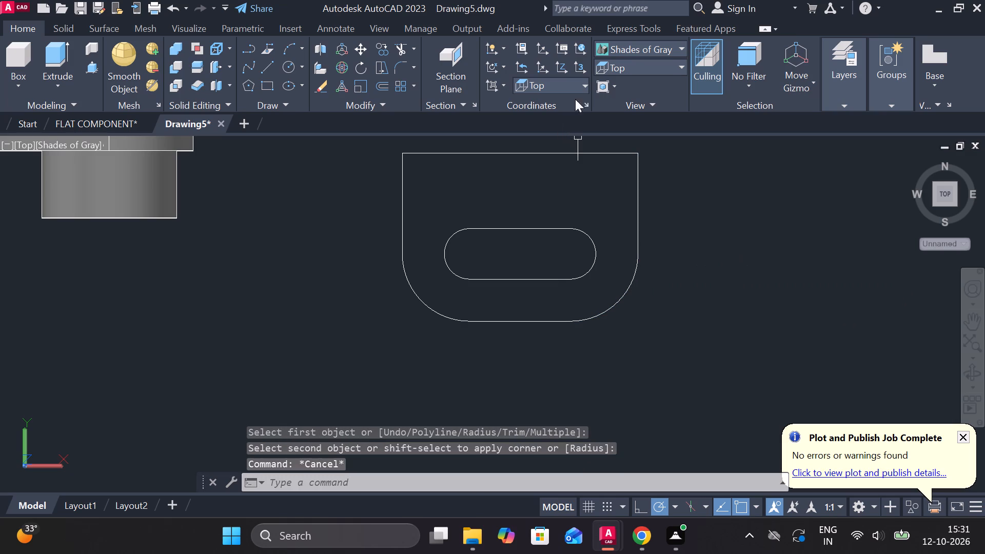
In SW Isometric view, presspull the plate area around the slot to a height of 10.
click(645, 74)
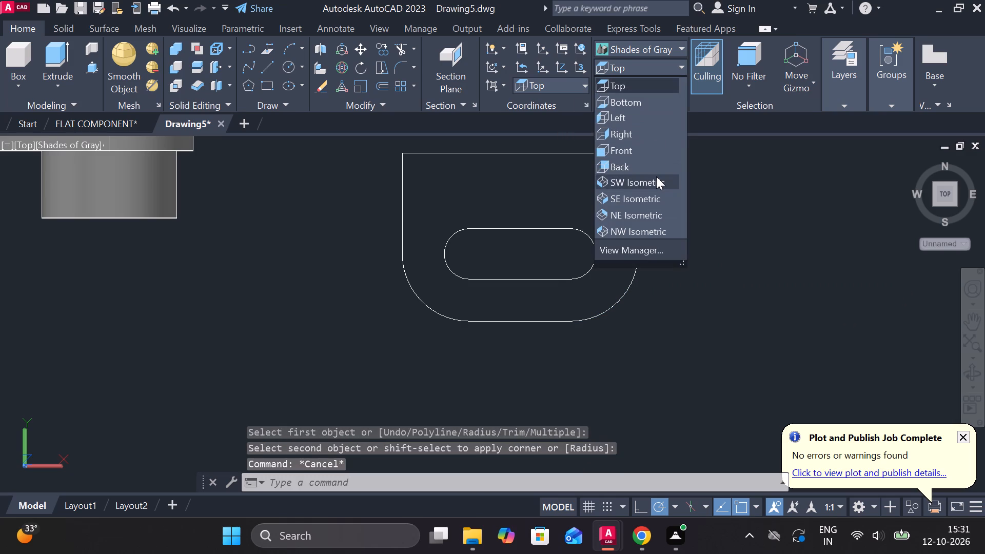
click(656, 176)
scroll(607, 360, up, 2)
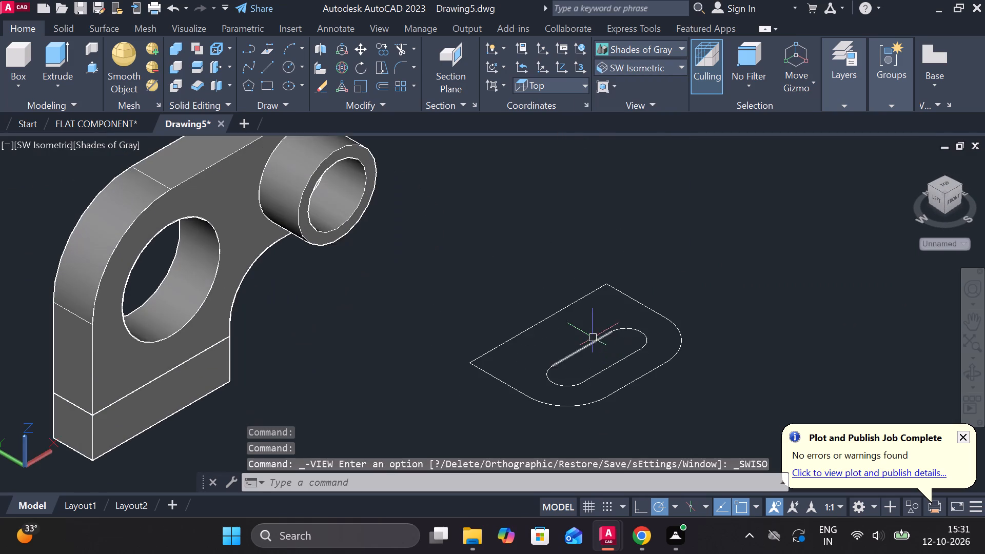
middle_drag(628, 330, 597, 296)
click(97, 66)
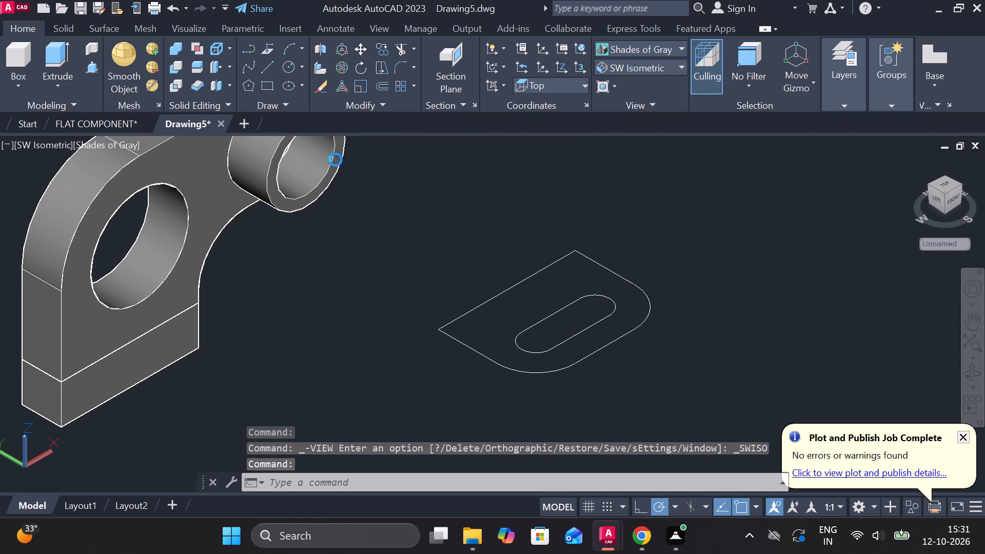
click(506, 302)
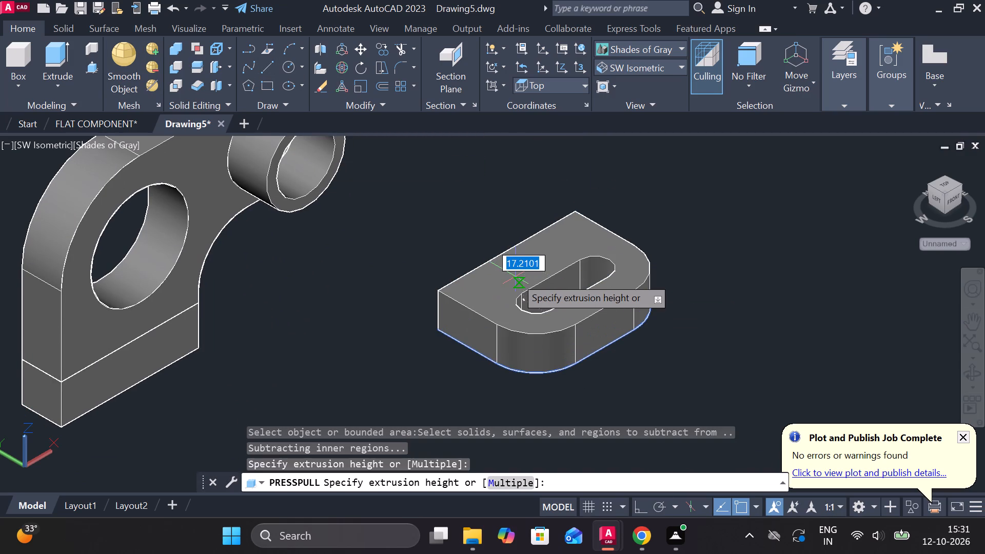
text(10)
key(Return)
scroll(351, 315, down, 2)
middle_drag(345, 315, 462, 288)
scroll(358, 357, up, 3)
middle_drag(395, 314, 393, 331)
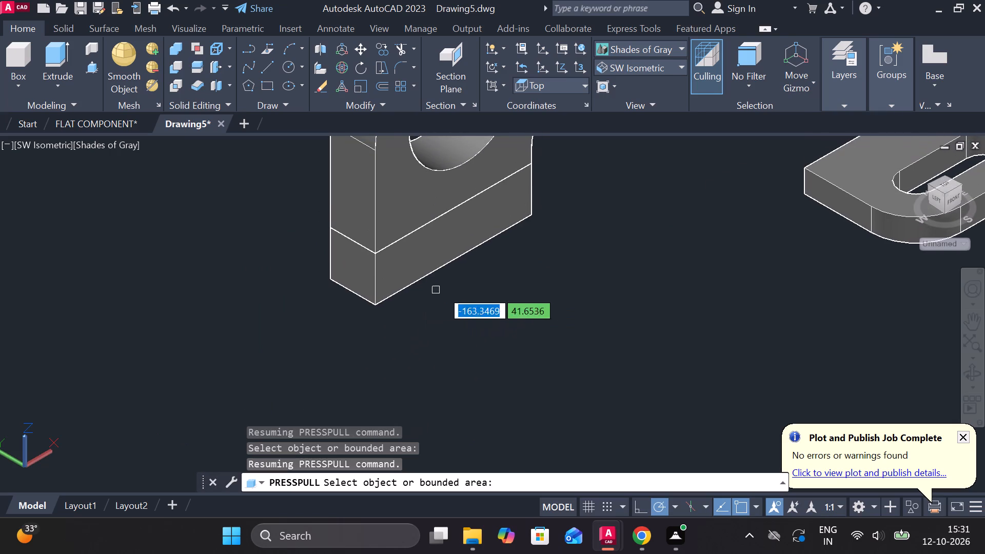
key(Escape)
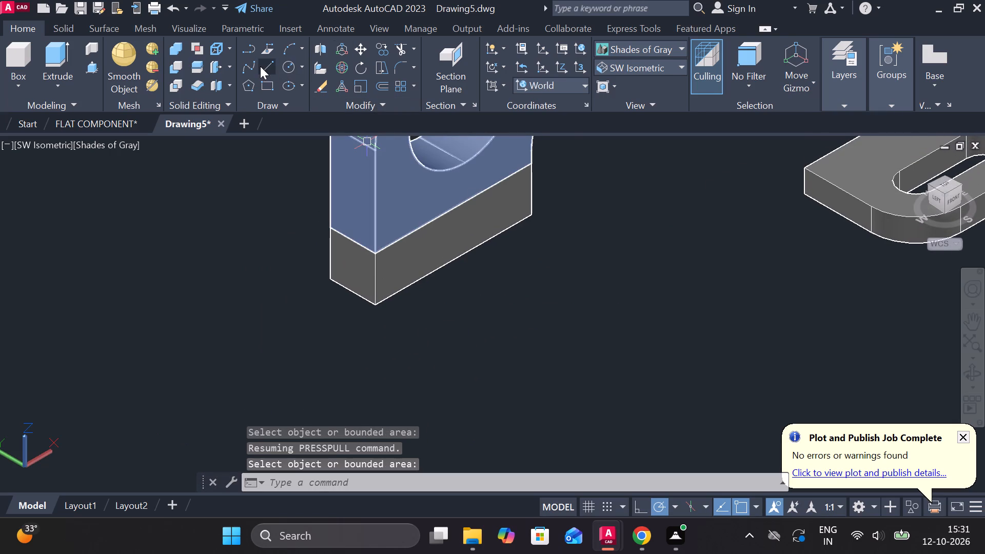
Draw a 10 long line up from the arm base's lowest front corner, continuing along the front face in X past its far edge.
click(260, 66)
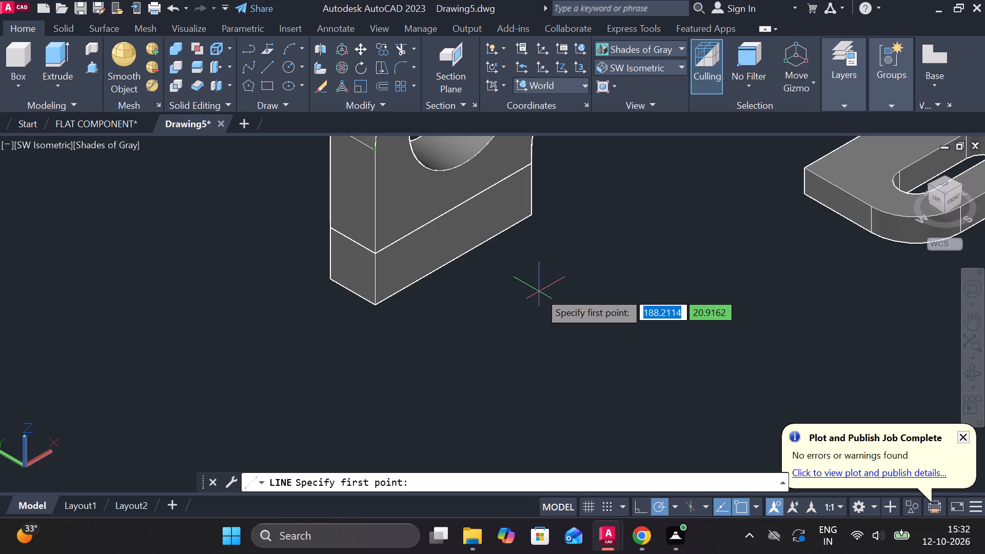
click(375, 311)
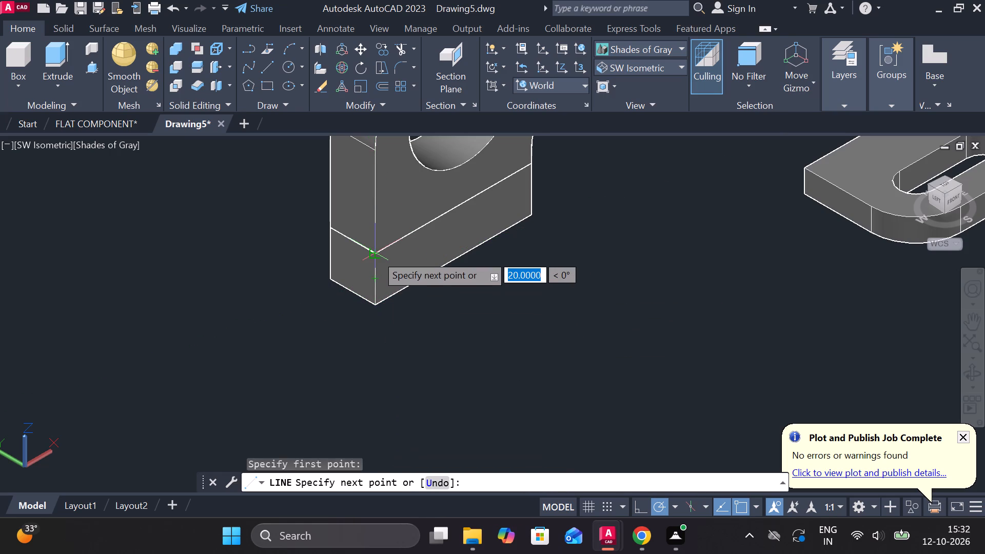
scroll(376, 254, down, 3)
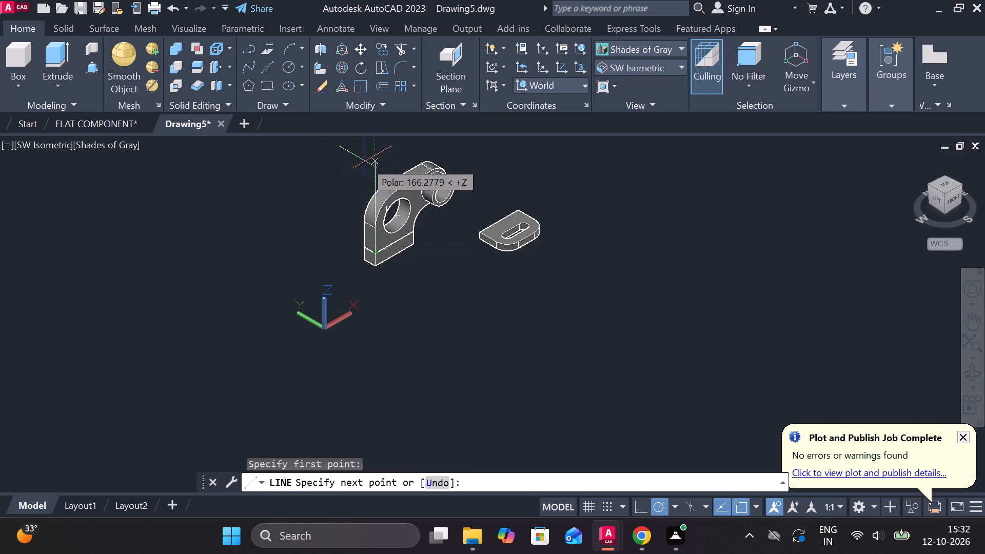
text(10)
key(Return)
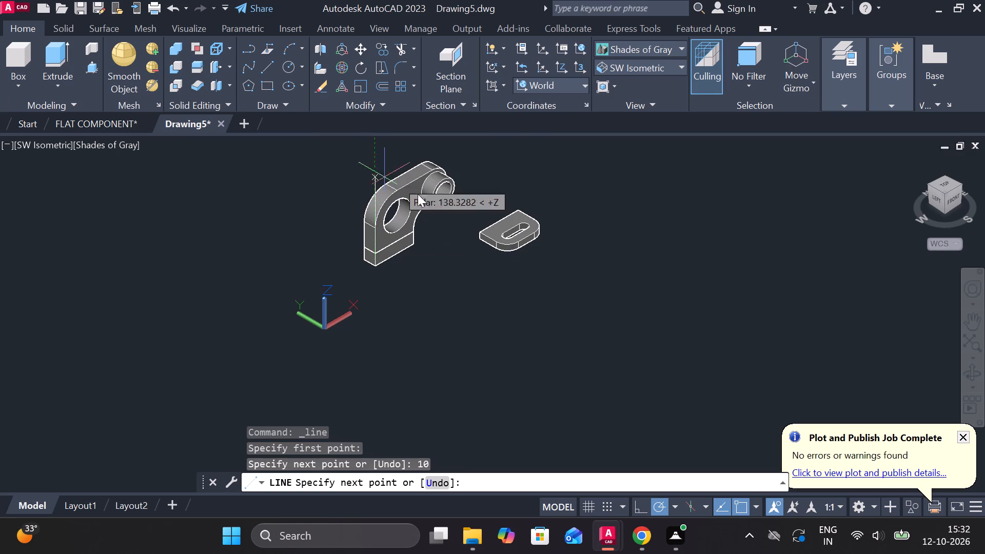
scroll(431, 250, up, 5)
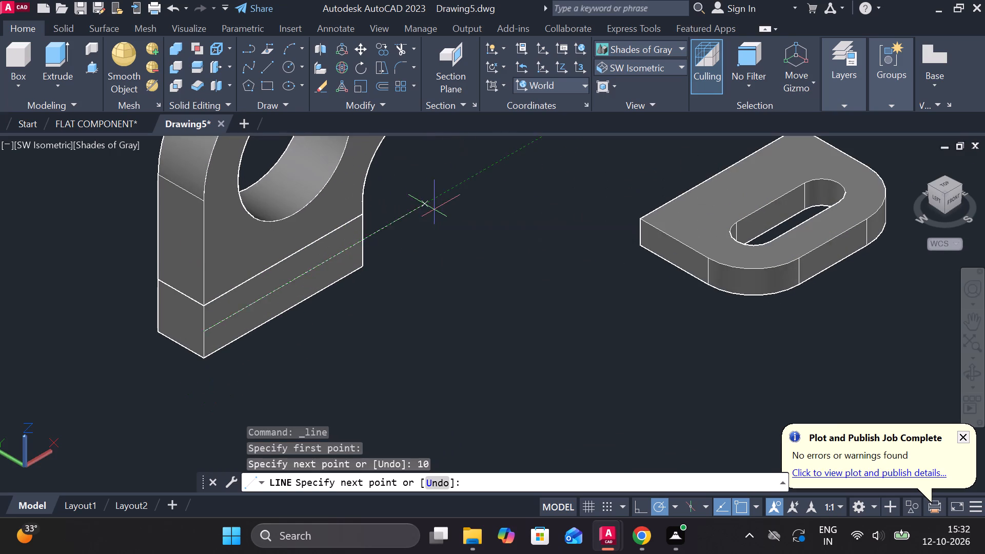
click(424, 208)
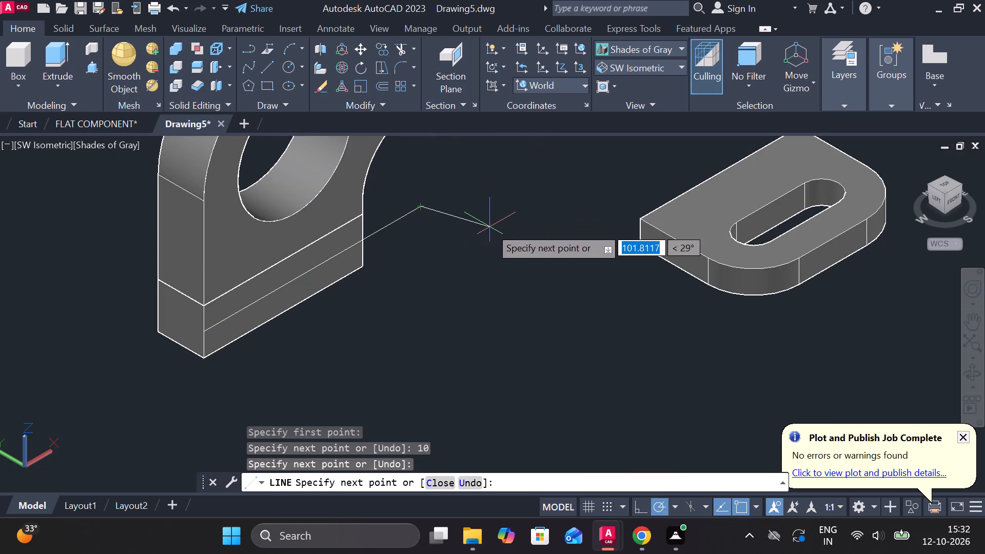
key(Escape)
Move the slotted plate by its straight edge's lower corner onto the guide line's end at the arm base's front vertical edge.
middle_drag(404, 272, 439, 274)
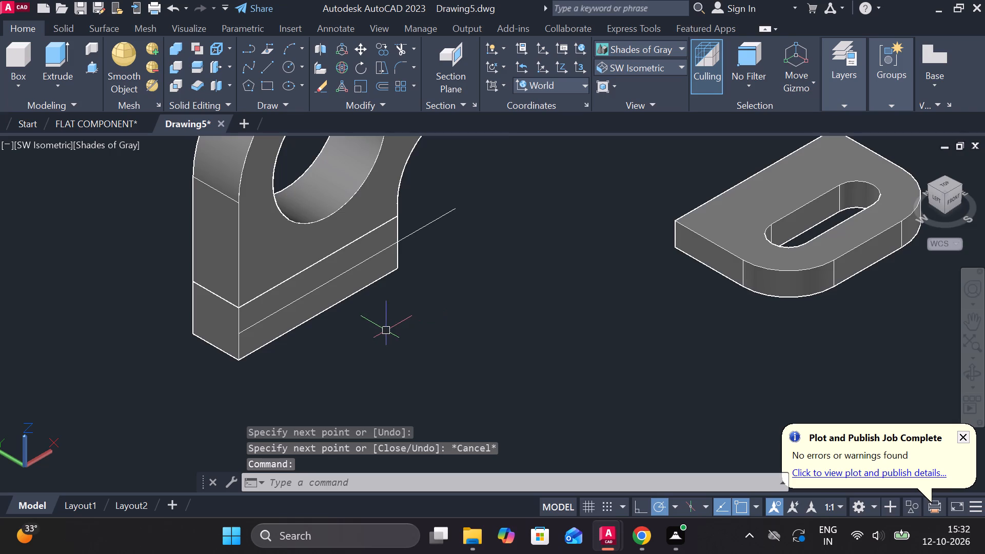
middle_drag(386, 331, 469, 339)
scroll(469, 338, up, 1)
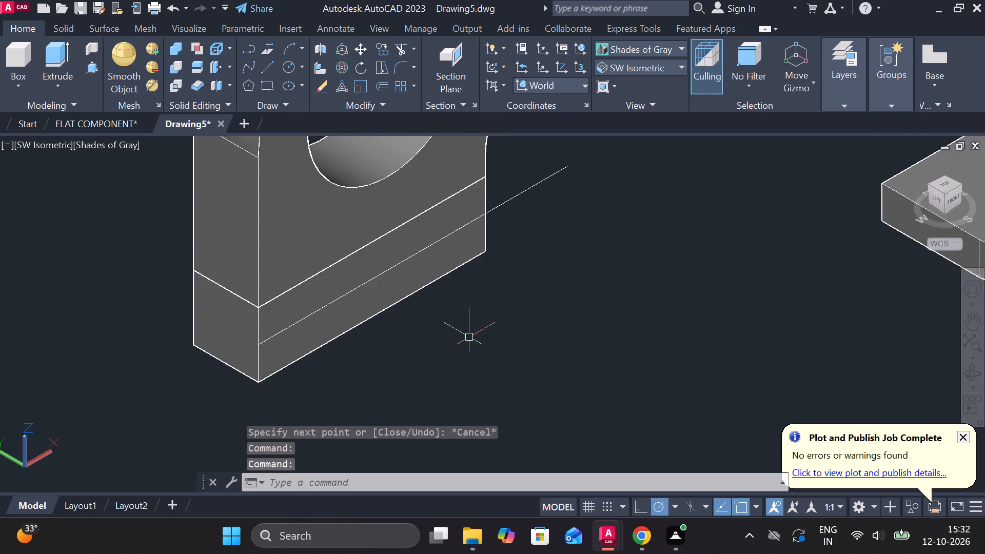
scroll(469, 338, down, 1)
middle_drag(469, 338, 438, 359)
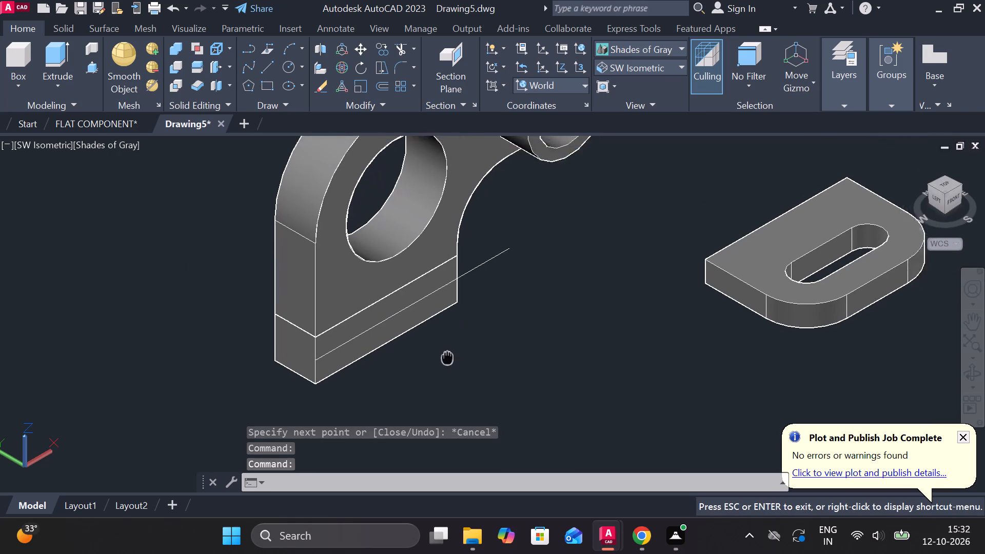
middle_drag(438, 359, 356, 355)
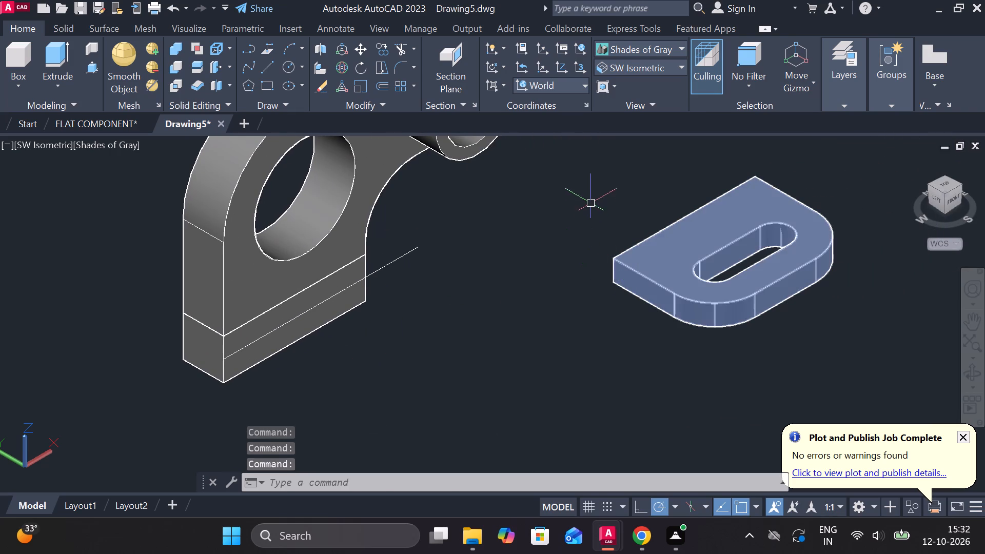
click(565, 153)
click(885, 379)
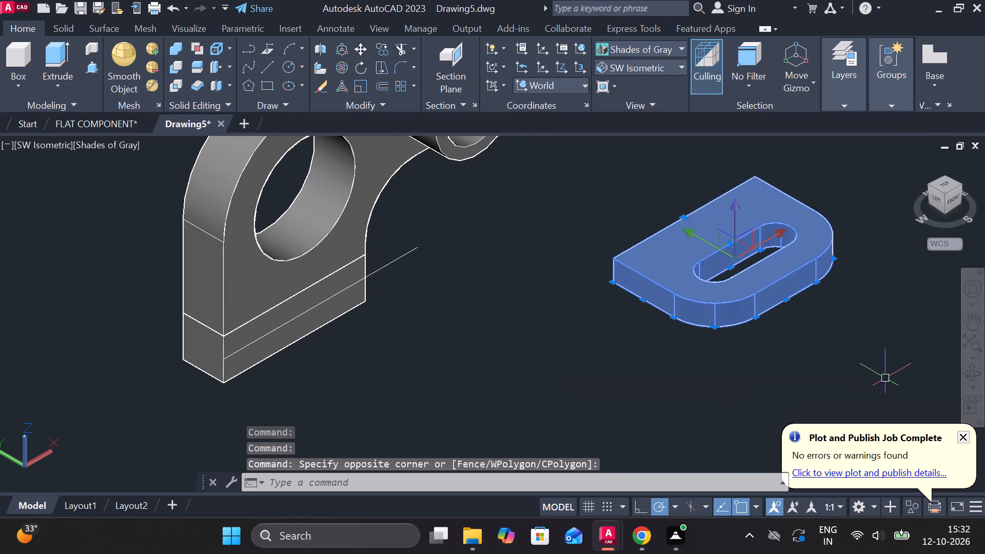
key(m)
key(Return)
scroll(687, 299, up, 3)
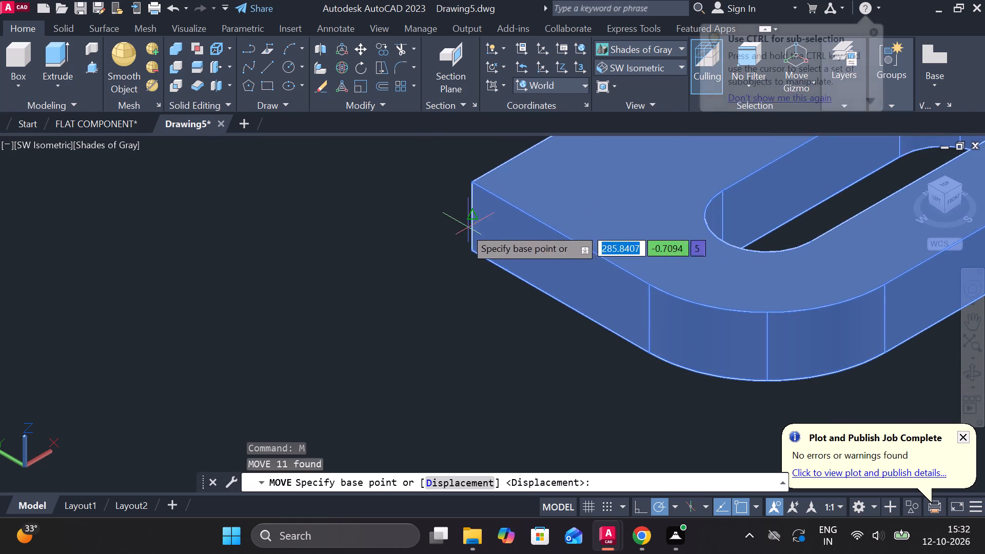
click(472, 252)
scroll(465, 267, down, 2)
middle_drag(387, 304, 578, 291)
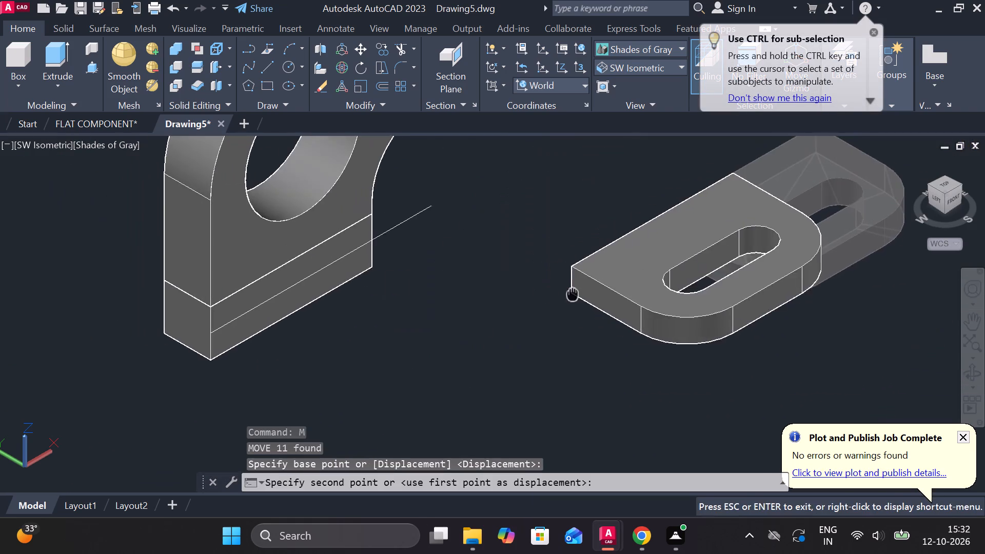
middle_drag(578, 291, 580, 291)
scroll(185, 290, up, 2)
middle_drag(242, 291, 289, 284)
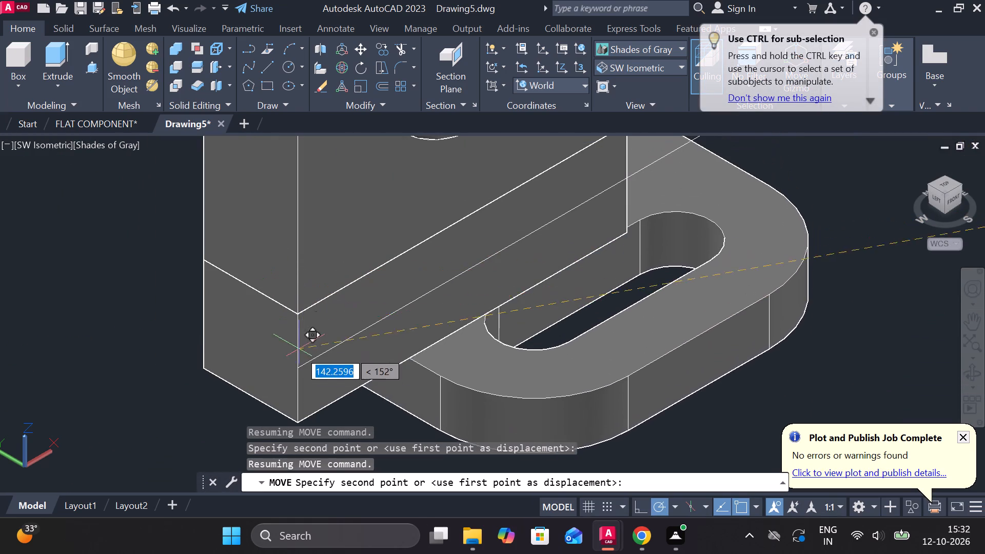
click(303, 365)
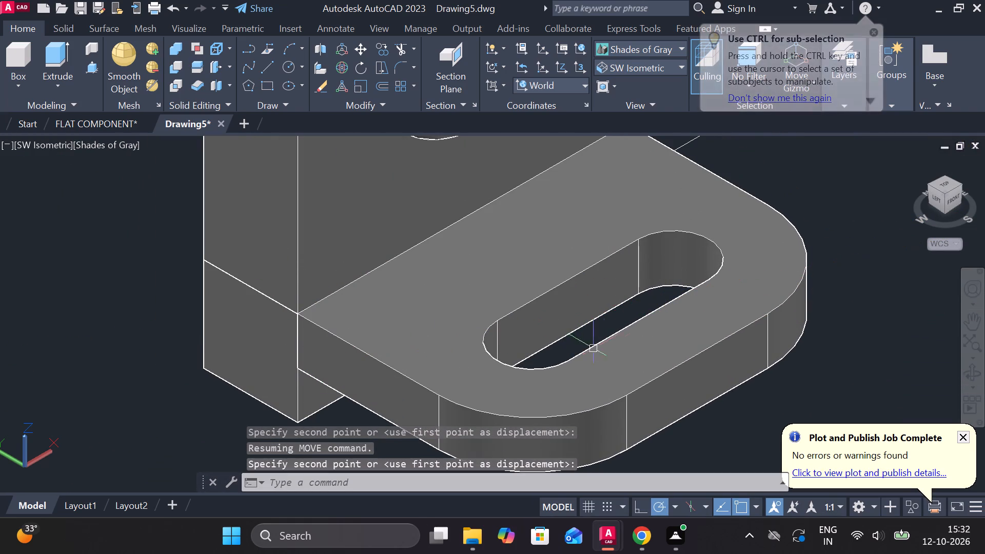
key(Escape)
Erase the guide line that runs along the arm's front face and extends past the plate.
scroll(687, 251, down, 1)
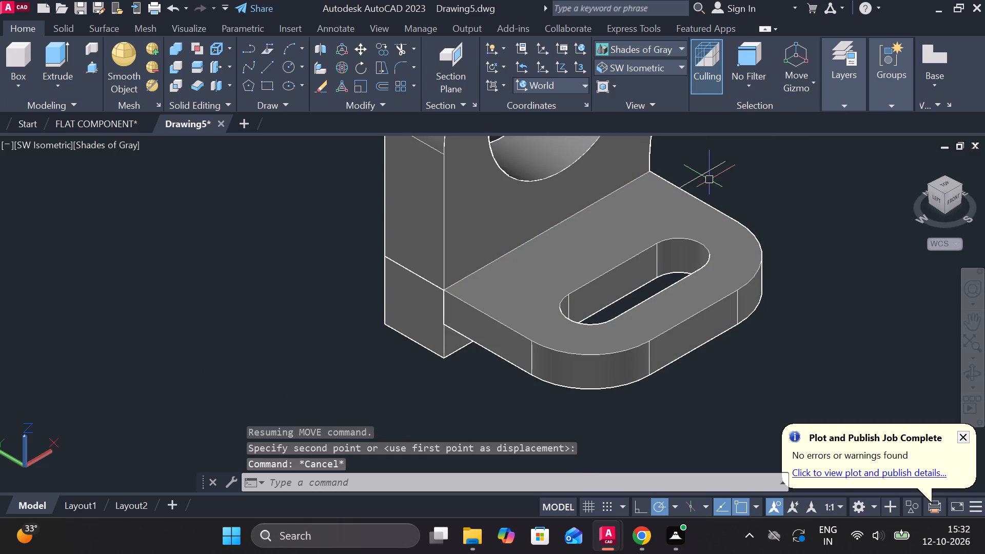
click(698, 175)
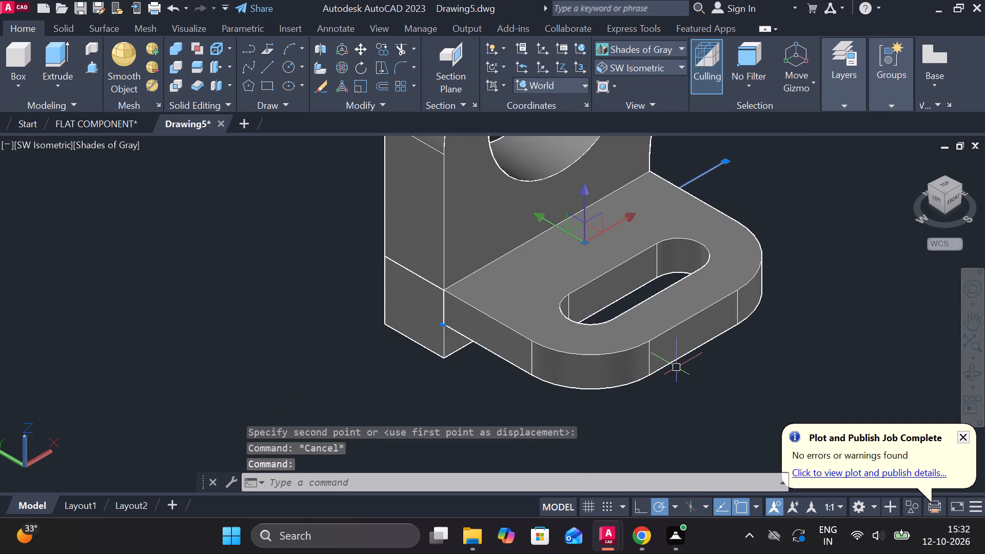
text(E)
key(space)
scroll(656, 366, down, 2)
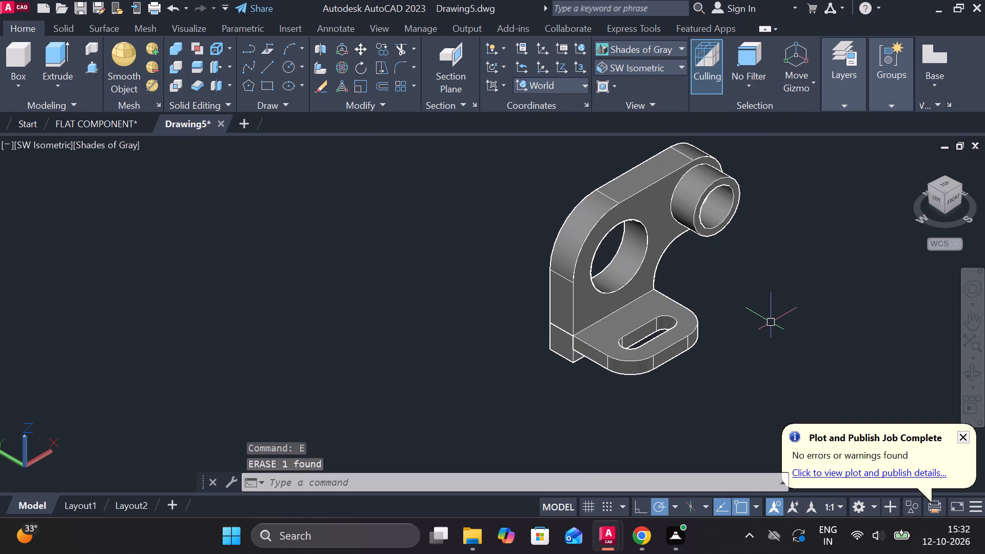
Union the arm, slotted plate, hollow boss and lower base block into one solid.
shift+middle_drag(771, 323, 618, 214)
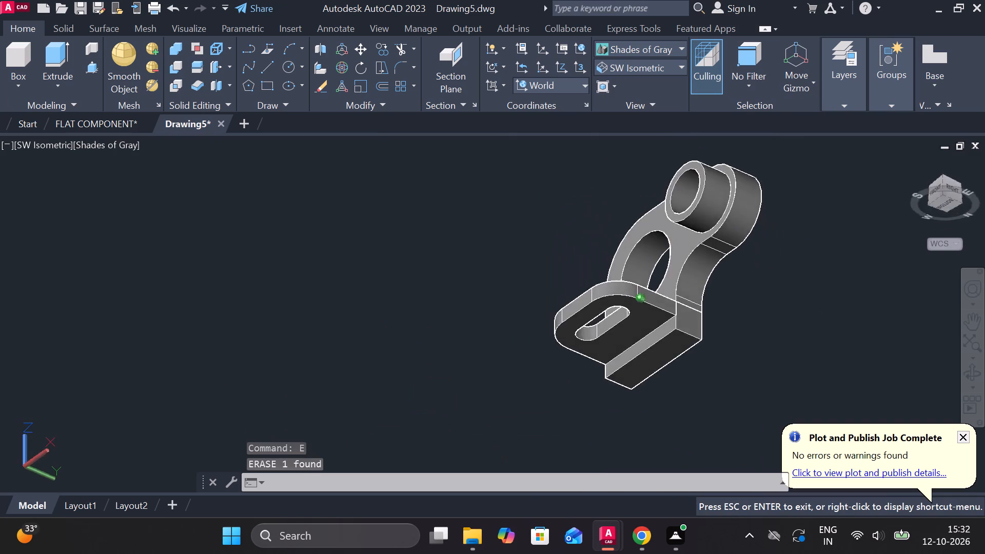
shift+middle_drag(618, 214, 654, 315)
click(656, 298)
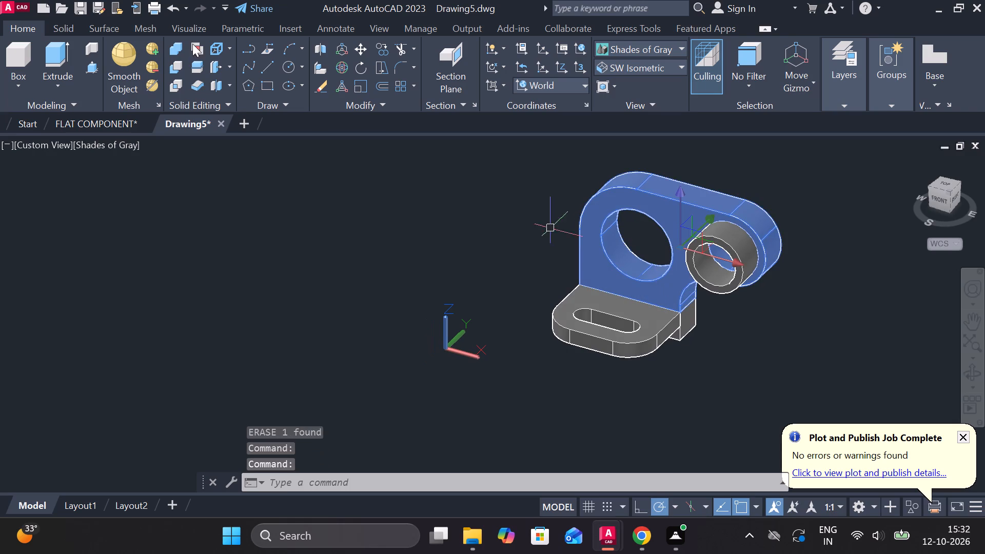
click(173, 52)
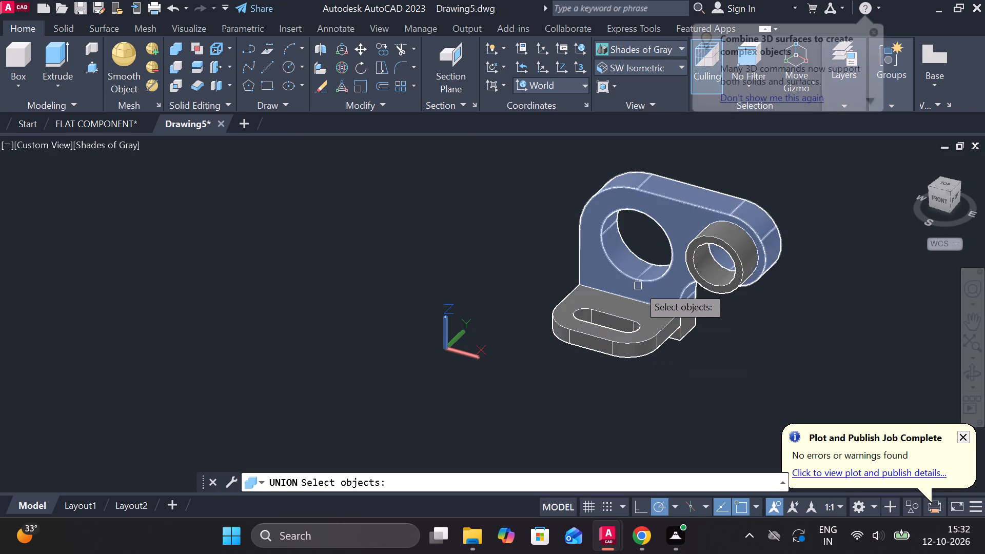
click(649, 310)
click(661, 288)
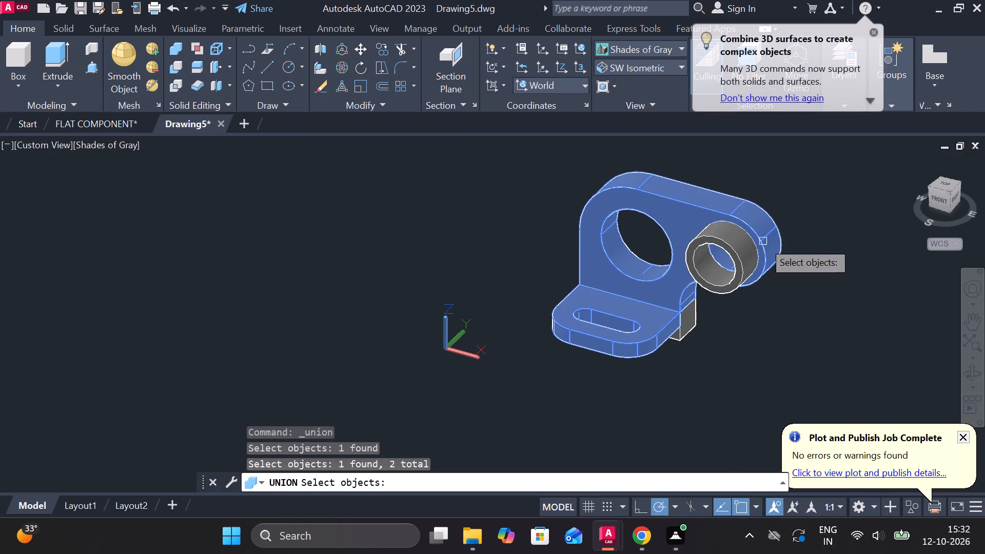
click(751, 248)
click(687, 328)
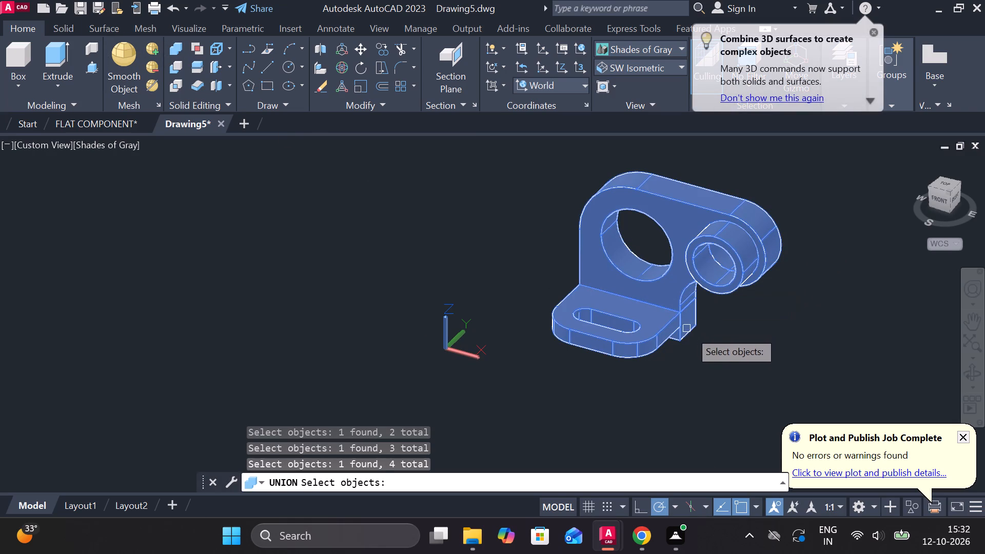
shift+middle_drag(758, 342, 589, 306)
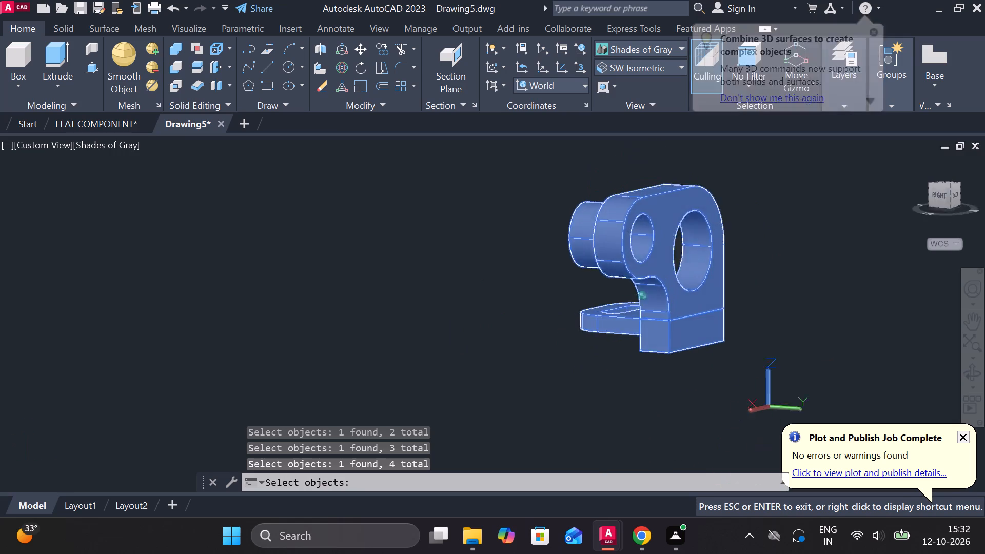
shift+middle_drag(589, 306, 440, 263)
key(Return)
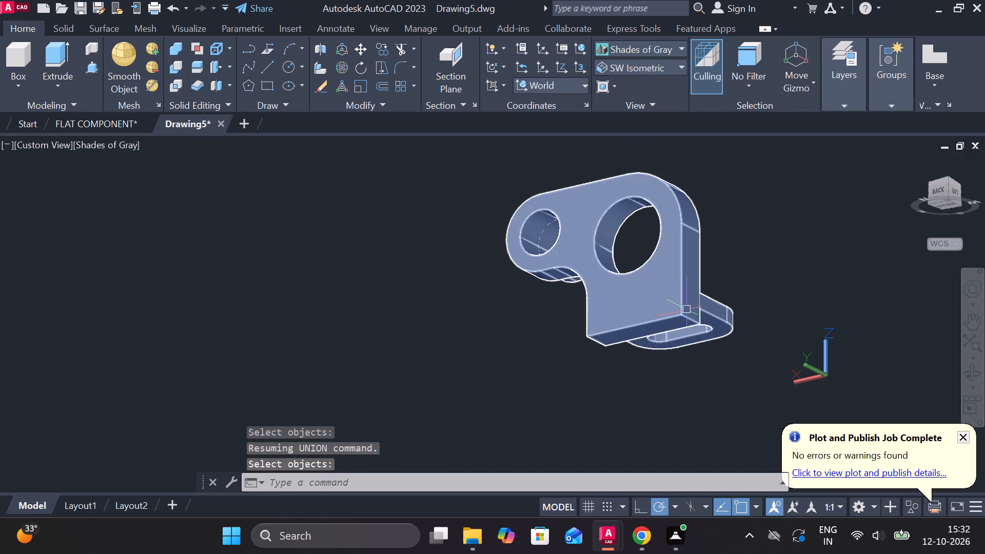
Erase the leftover circle inside the boss's bore.
scroll(751, 251, down, 1)
shift+middle_drag(778, 251, 595, 291)
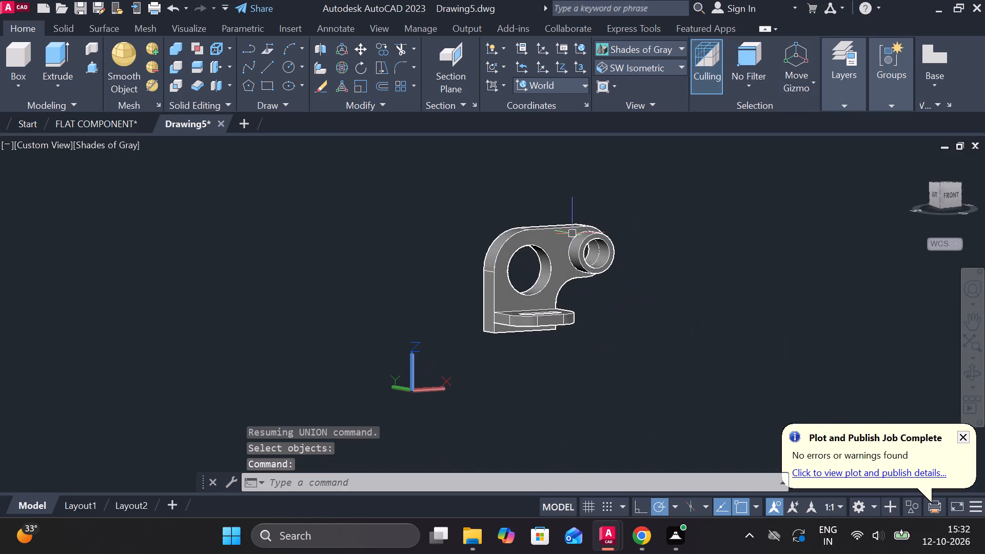
scroll(573, 230, up, 3)
scroll(658, 293, up, 2)
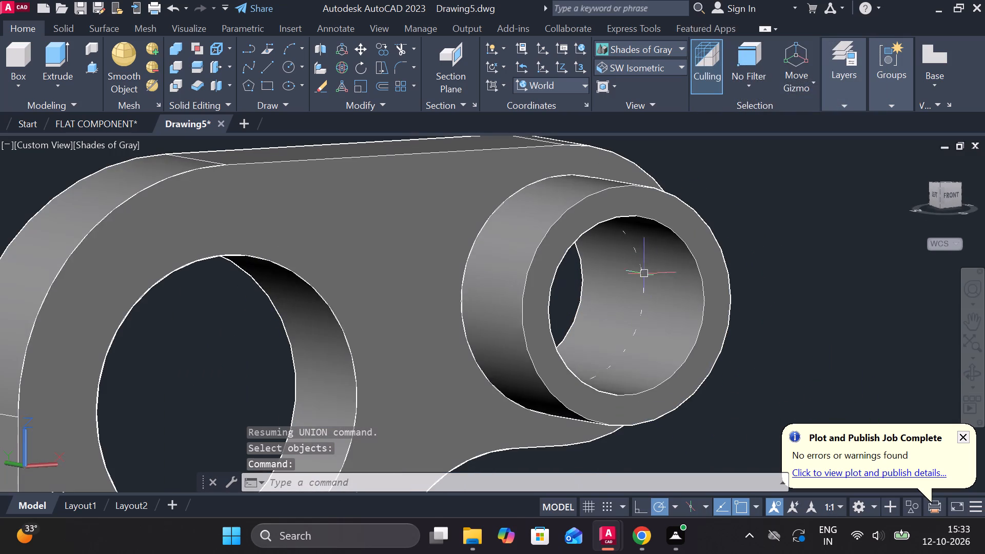
click(637, 263)
scroll(738, 418, down, 2)
text(E)
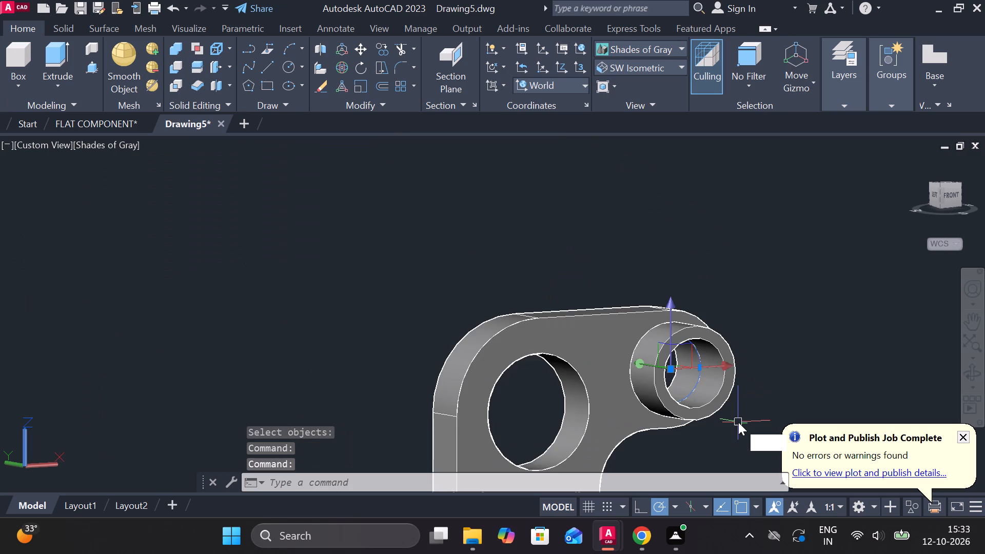
key(space)
Inspect the united solid's base and plate joint from several sides, including in 2D Wireframe, and return to Shades of Gray.
middle_drag(523, 395, 506, 351)
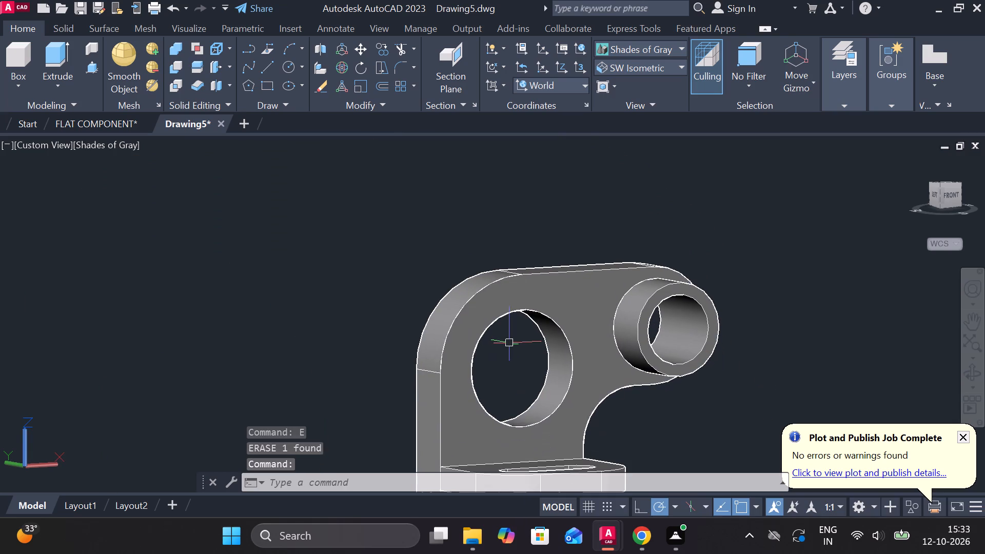
shift+middle_drag(517, 343, 396, 369)
scroll(557, 392, up, 1)
middle_drag(555, 389, 484, 211)
scroll(542, 277, up, 2)
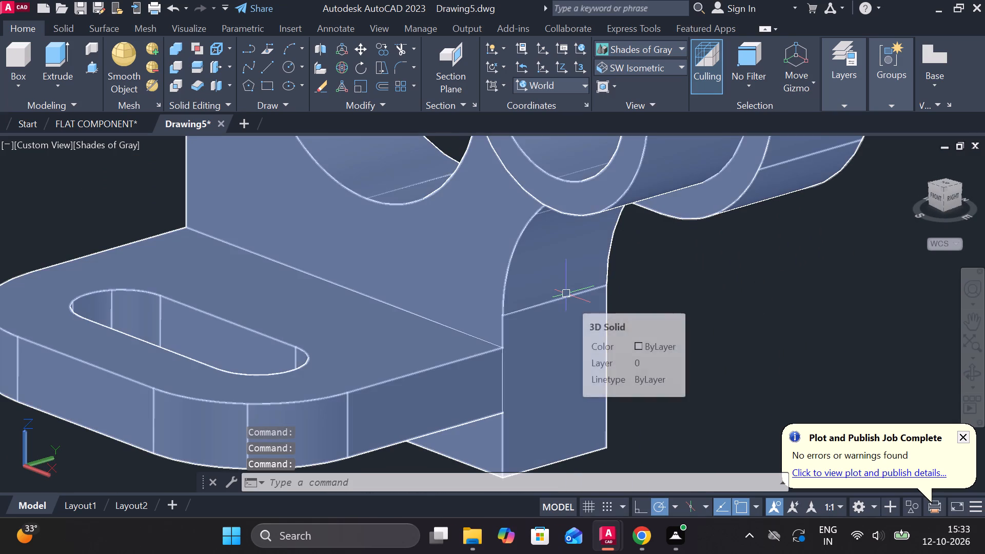
click(655, 48)
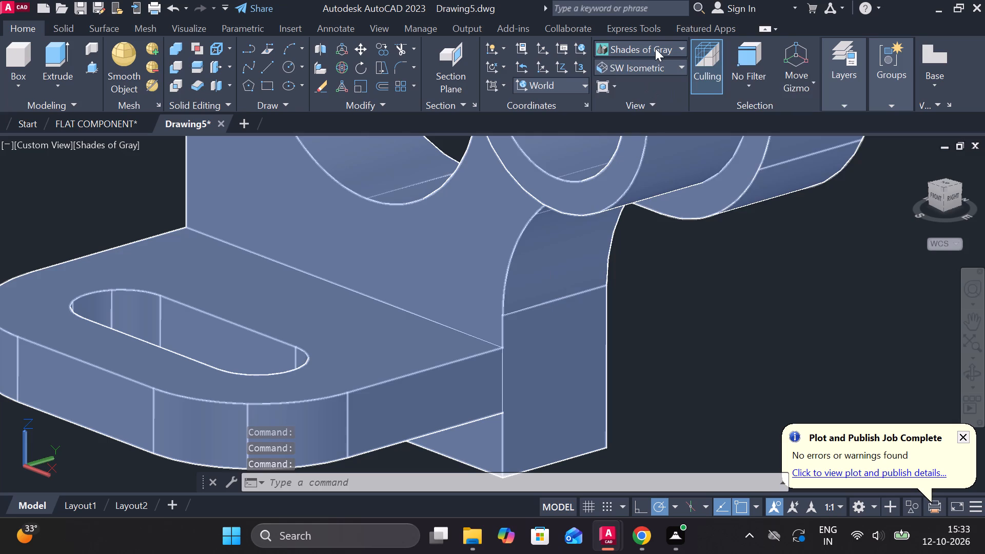
click(645, 98)
scroll(624, 261, down, 1)
shift+scroll(551, 279, down, 1)
shift+middle_drag(551, 279, 548, 216)
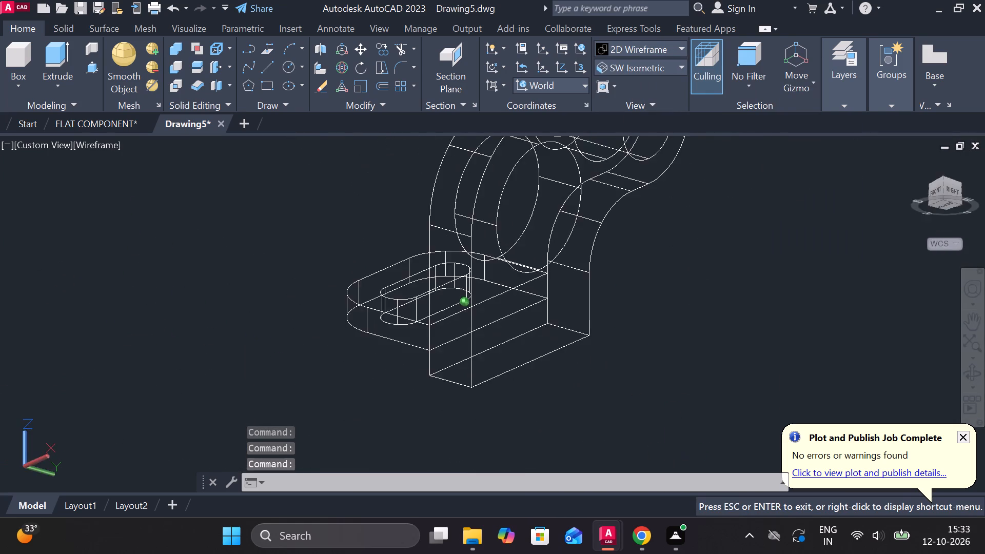
shift+middle_drag(548, 216, 650, 213)
double_click(654, 41)
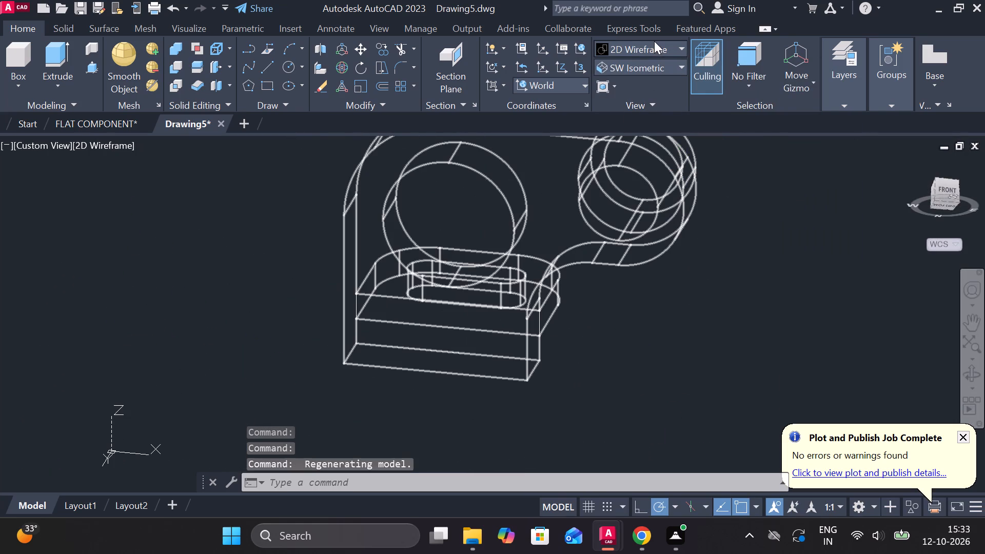
click(674, 45)
click(748, 132)
key(Escape)
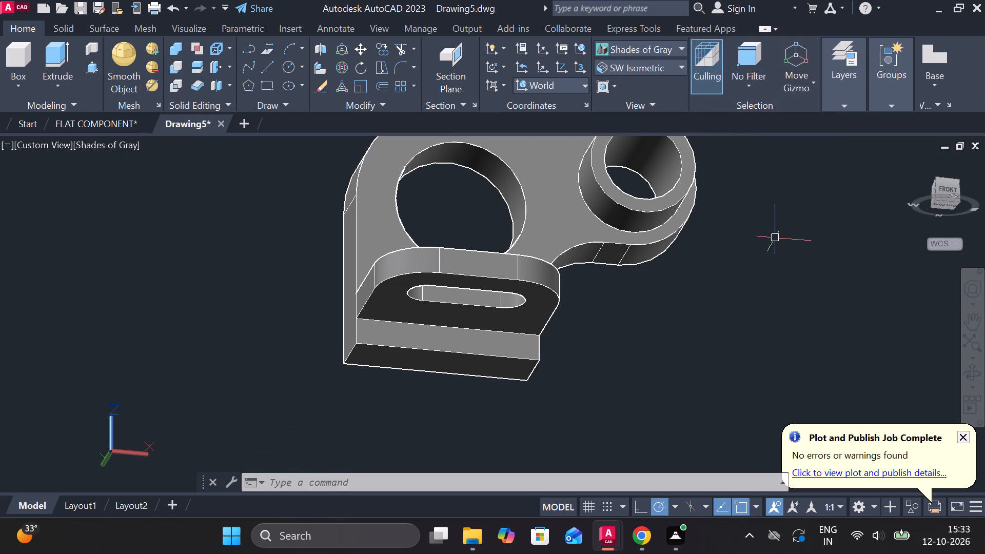
Color the arm's front and back faces blue (RGB 0,127,255) with Color Faces.
scroll(701, 270, down, 1)
shift+middle_drag(705, 273, 643, 358)
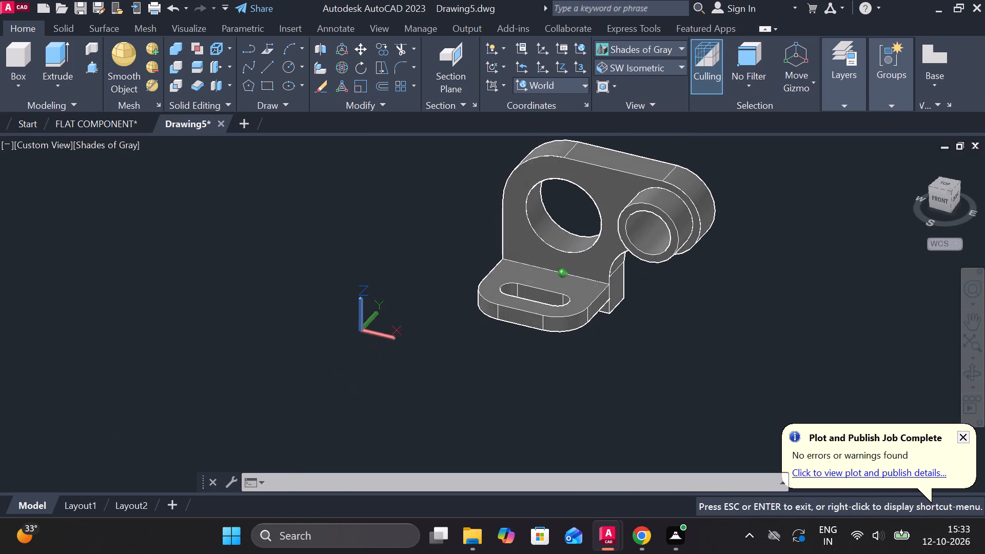
shift+middle_drag(643, 358, 639, 358)
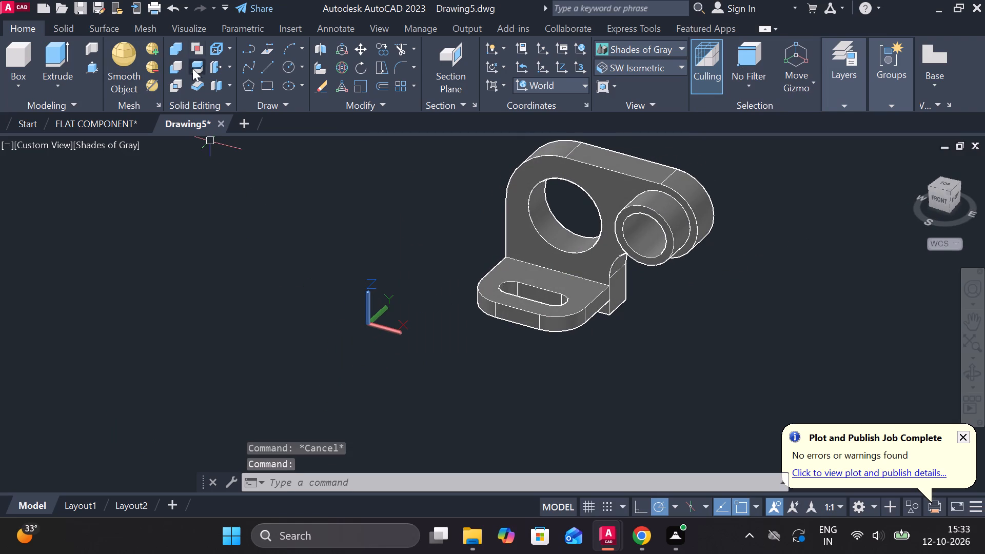
click(232, 85)
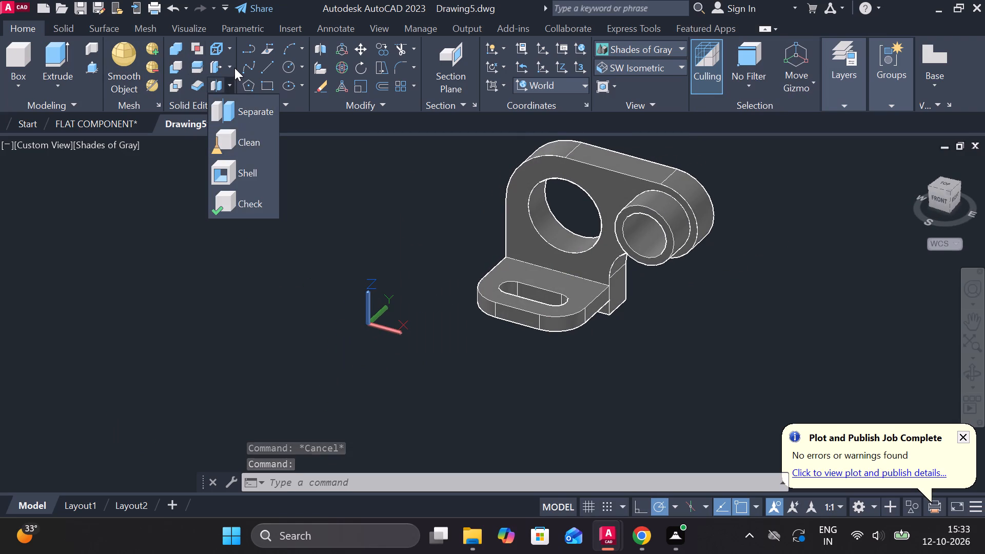
click(231, 64)
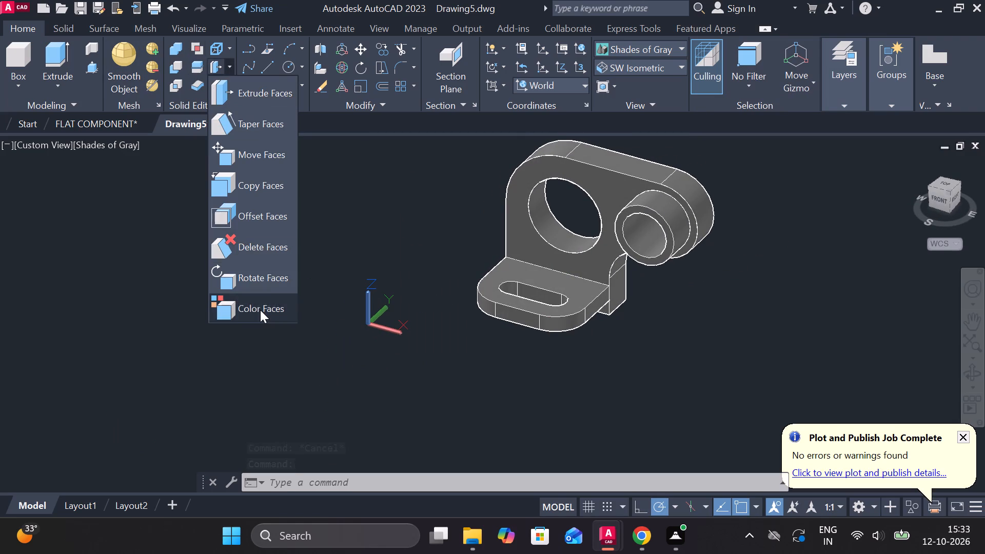
click(260, 310)
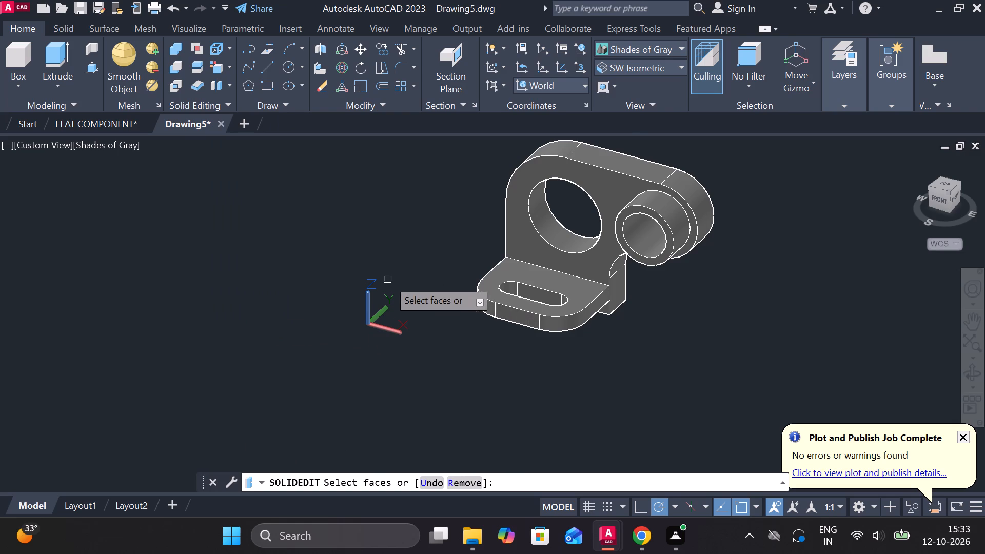
scroll(388, 280, up, 1)
middle_drag(388, 280, 269, 341)
click(474, 288)
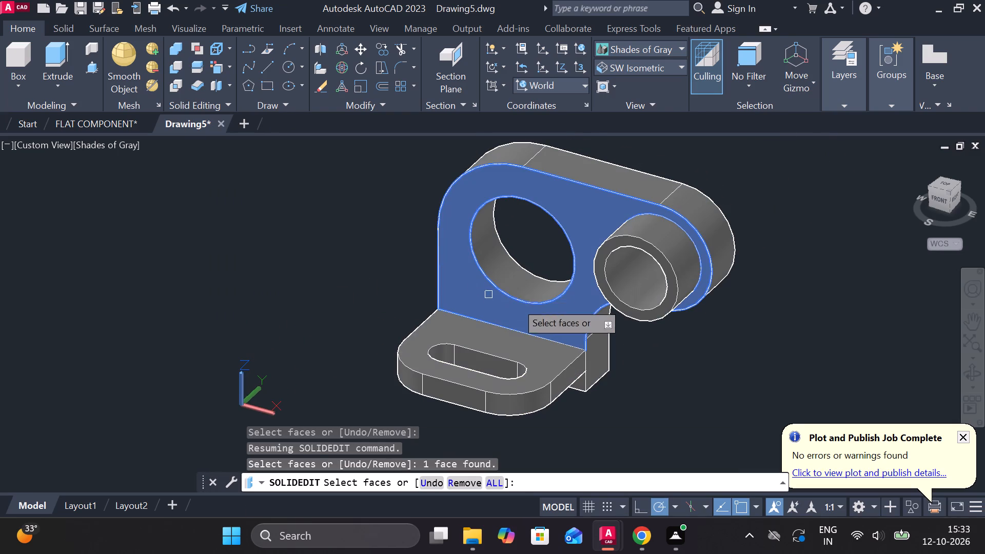
scroll(609, 333, down, 1)
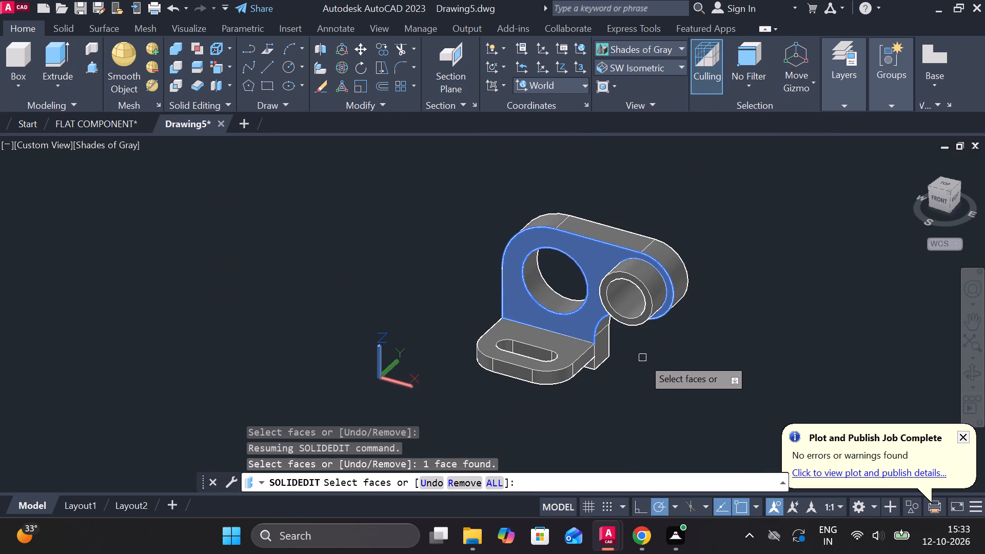
shift+middle_drag(644, 358, 432, 348)
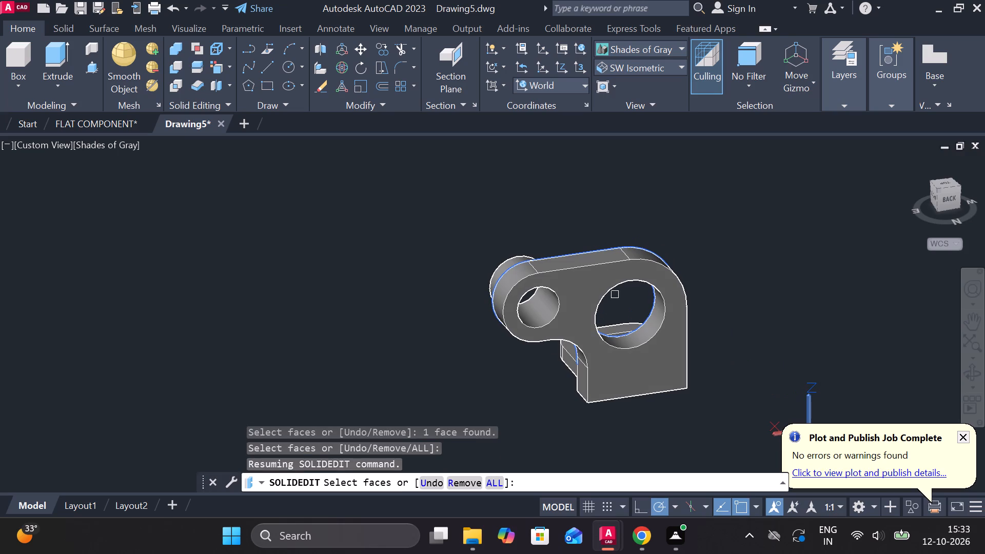
click(583, 289)
key(Return)
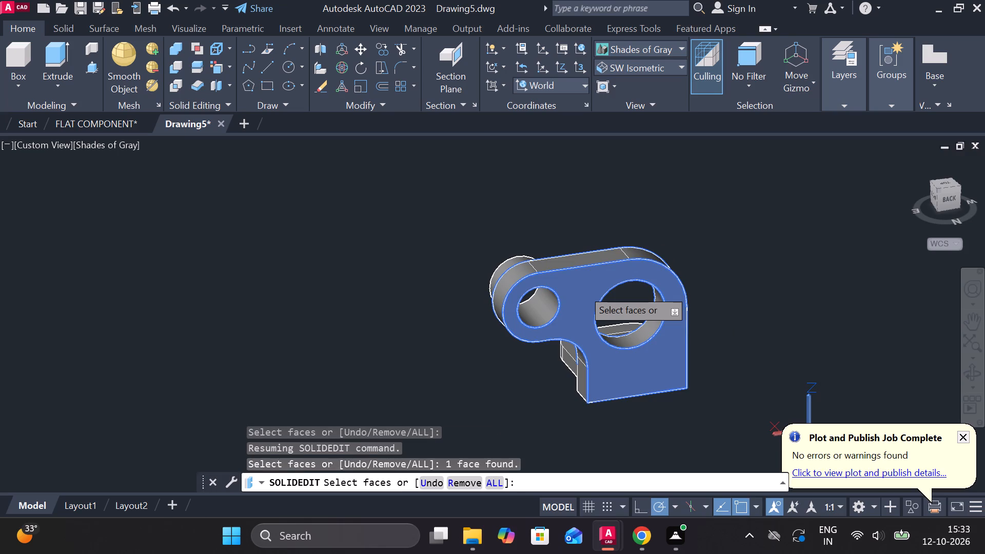
click(516, 212)
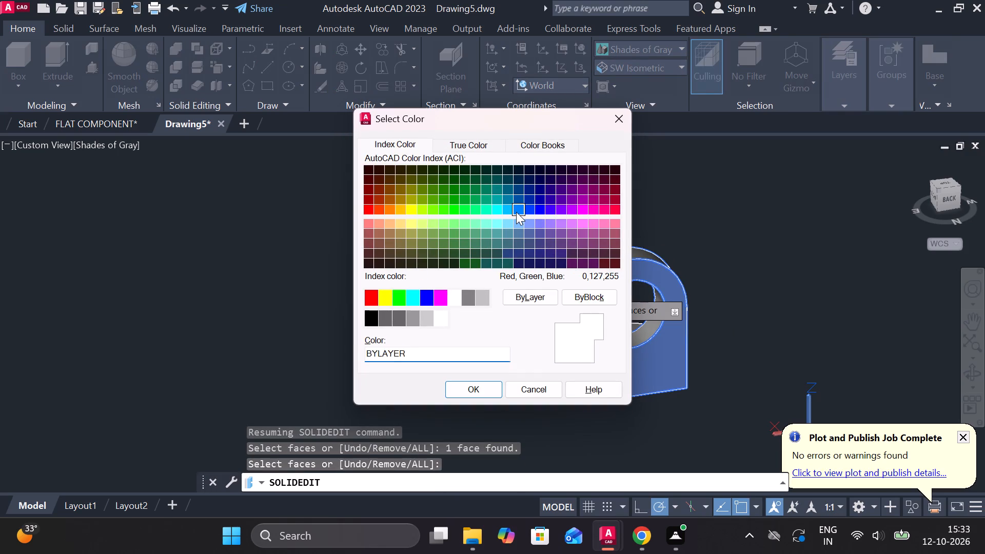
click(471, 383)
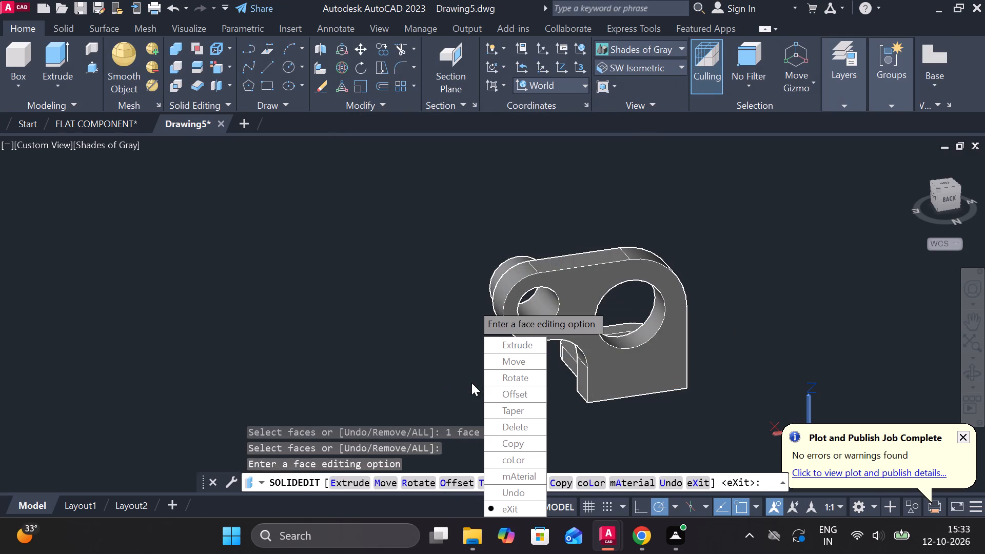
key(Return)
key(Return)
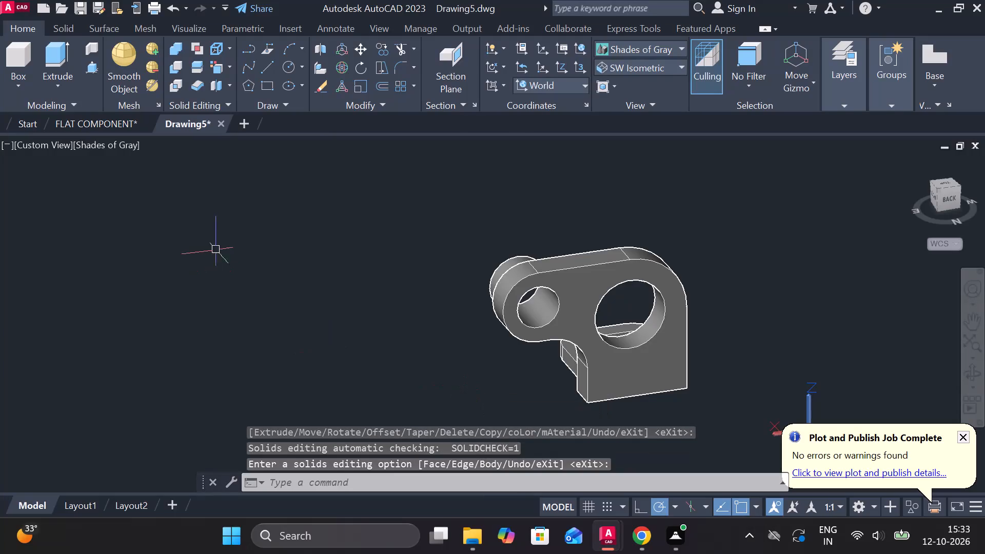
Switch the visual style to Shaded with Edges and check the arm's colored faces from front and back.
click(121, 150)
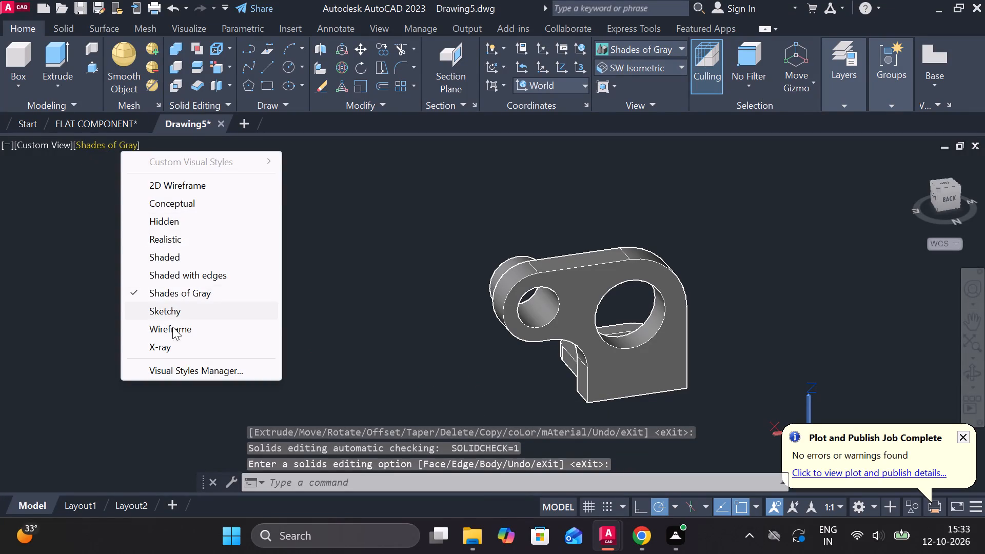
click(208, 276)
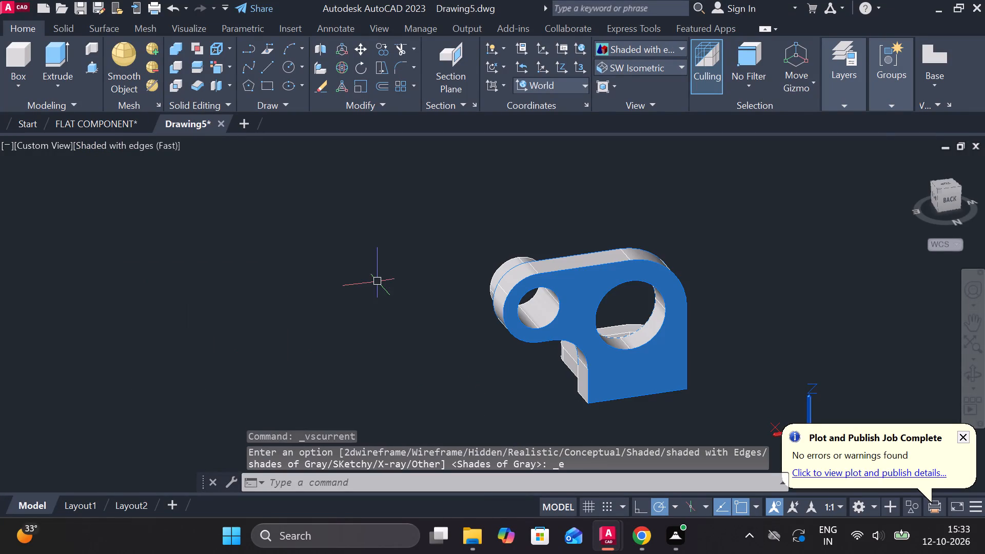
scroll(378, 309, up, 2)
shift+middle_drag(403, 309, 638, 316)
middle_drag(631, 308, 411, 312)
scroll(436, 308, up, 2)
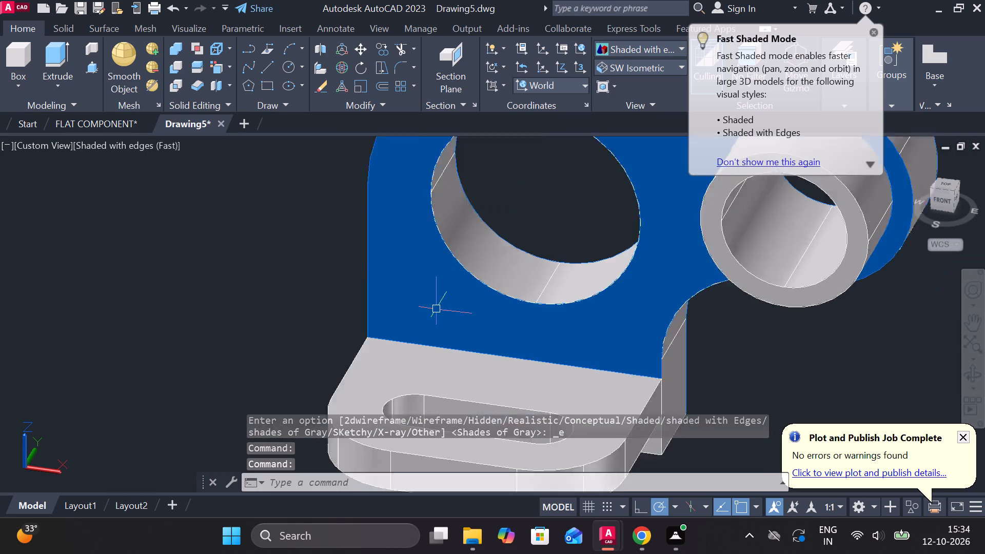
scroll(436, 308, up, 1)
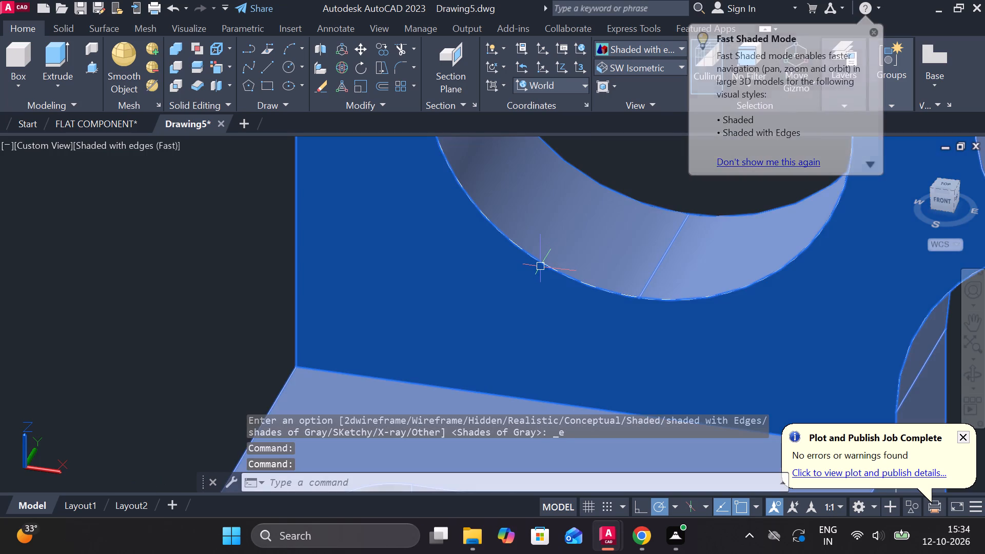
click(546, 264)
scroll(537, 265, down, 1)
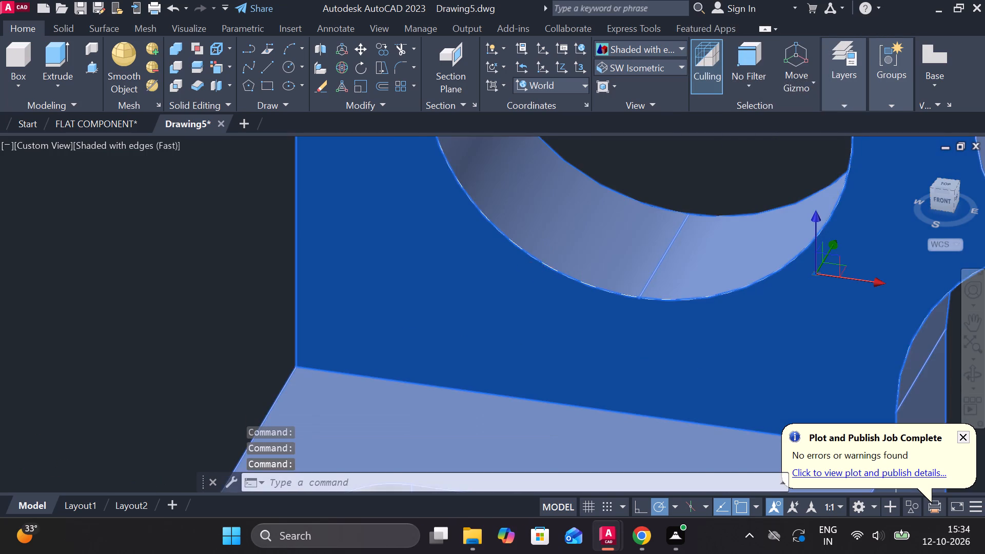
scroll(537, 265, down, 2)
middle_drag(469, 273, 359, 291)
key(Escape)
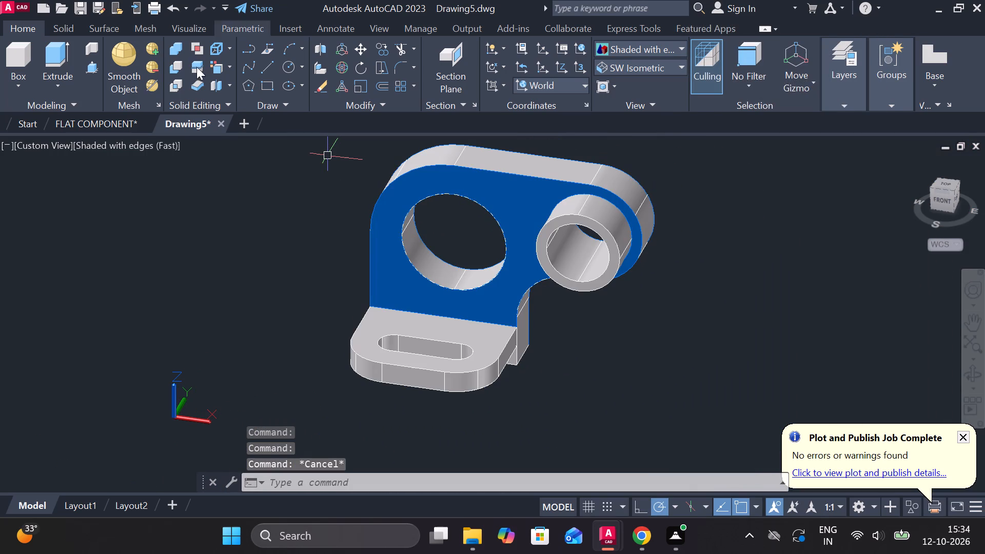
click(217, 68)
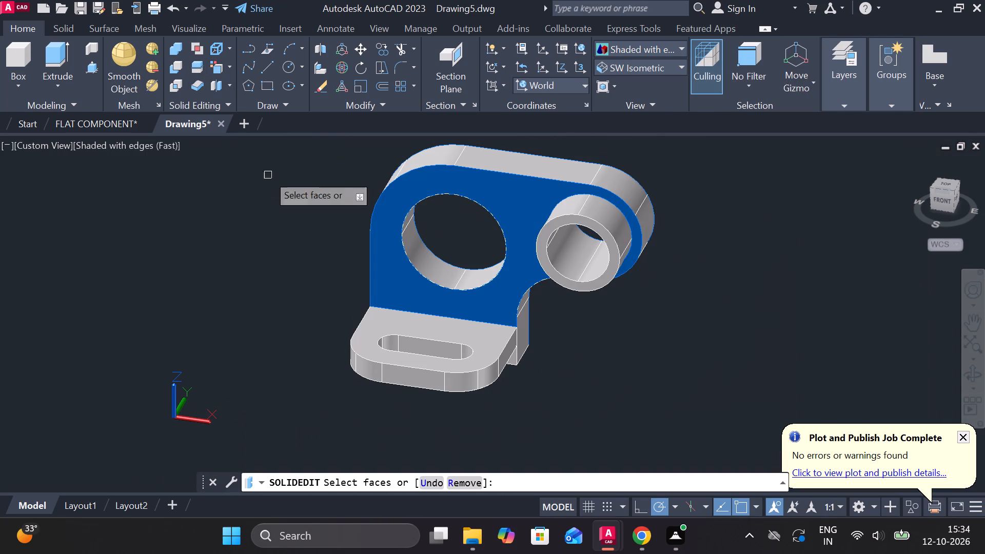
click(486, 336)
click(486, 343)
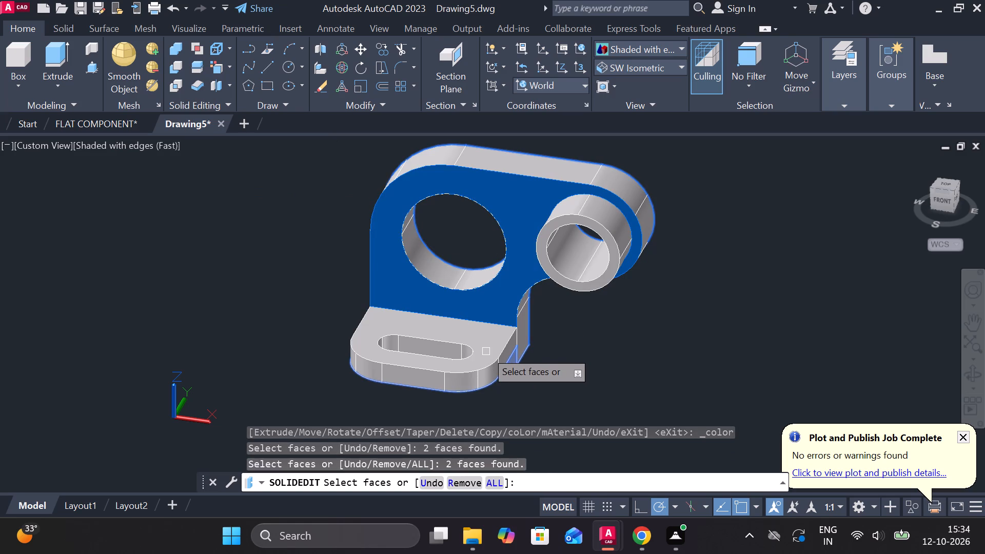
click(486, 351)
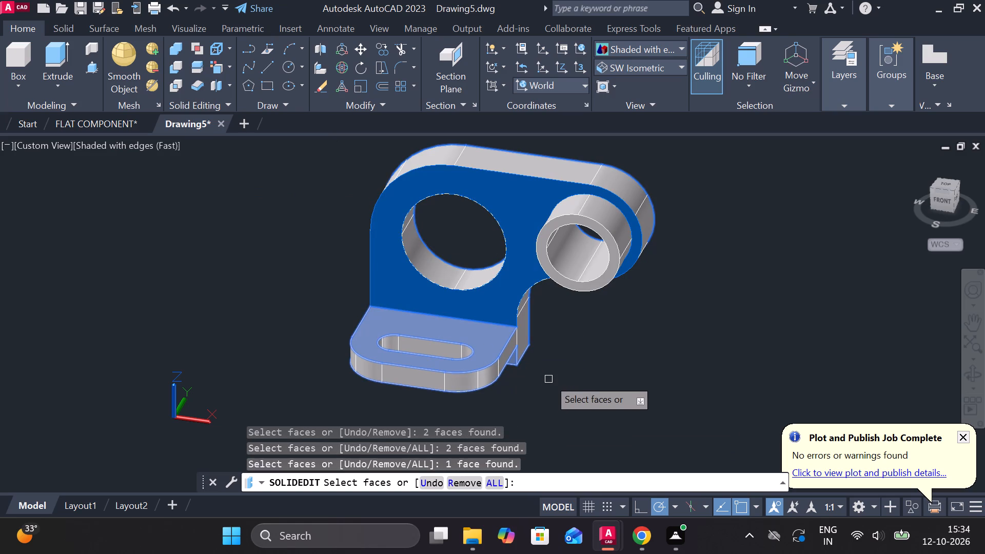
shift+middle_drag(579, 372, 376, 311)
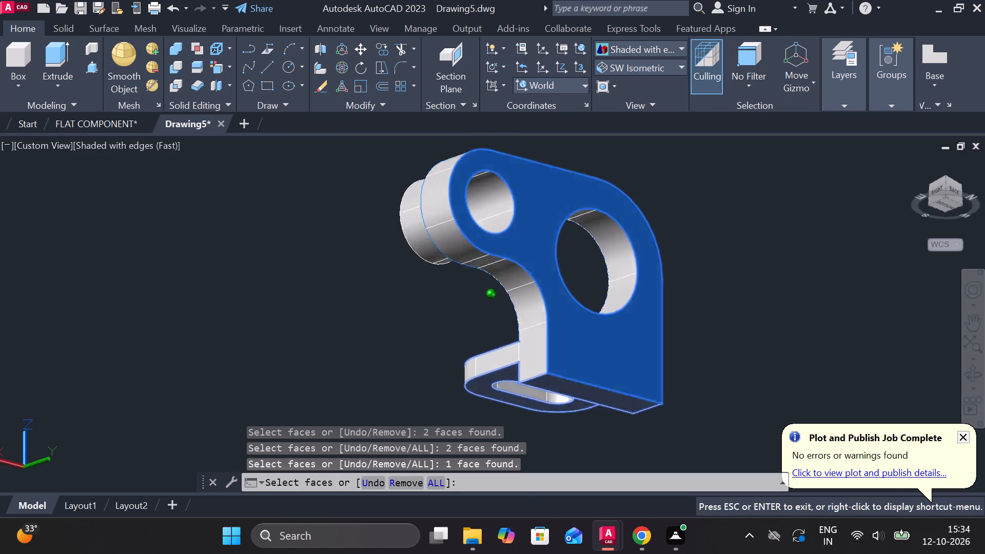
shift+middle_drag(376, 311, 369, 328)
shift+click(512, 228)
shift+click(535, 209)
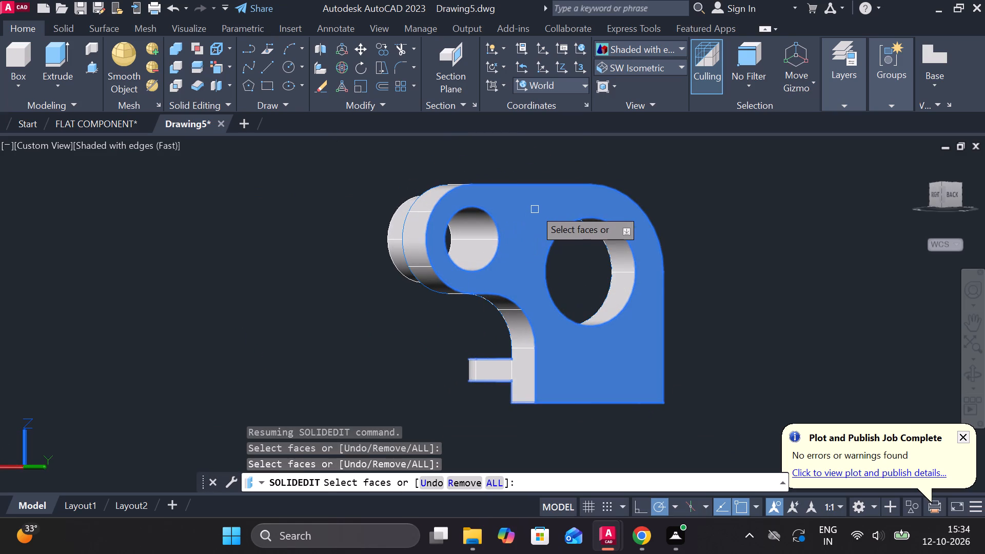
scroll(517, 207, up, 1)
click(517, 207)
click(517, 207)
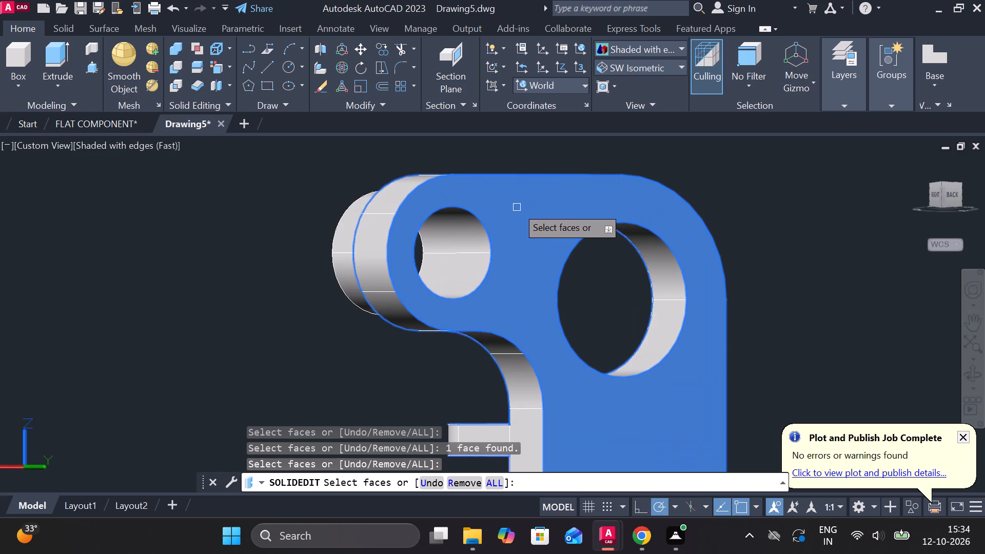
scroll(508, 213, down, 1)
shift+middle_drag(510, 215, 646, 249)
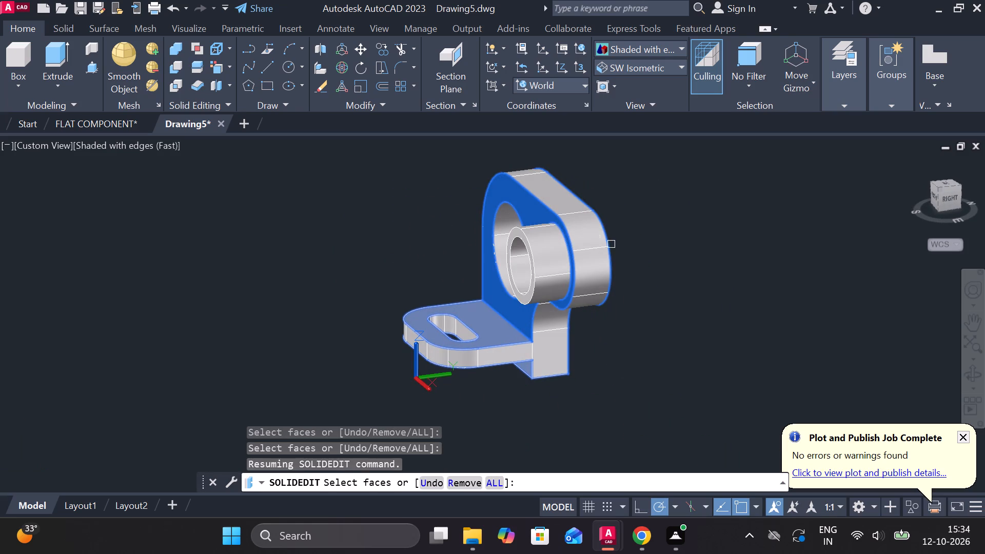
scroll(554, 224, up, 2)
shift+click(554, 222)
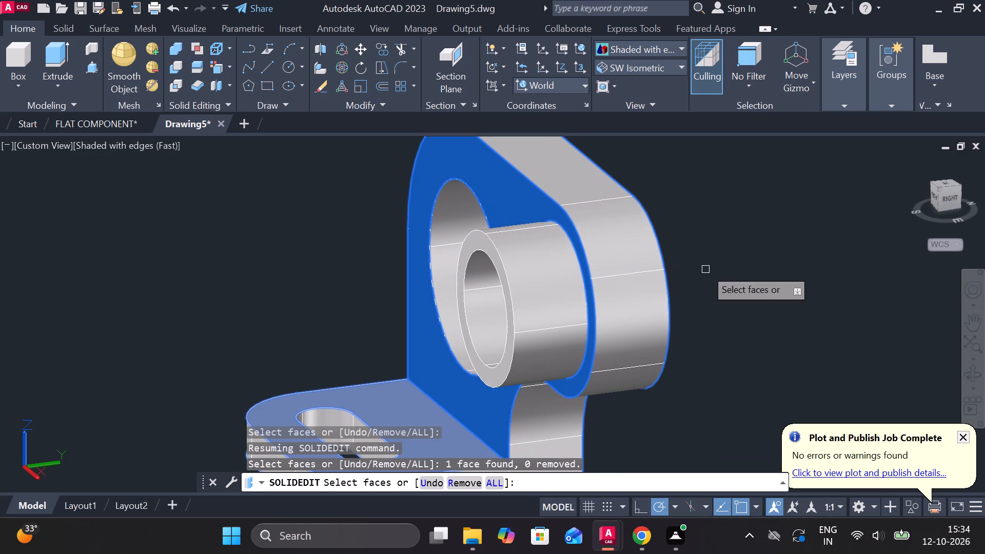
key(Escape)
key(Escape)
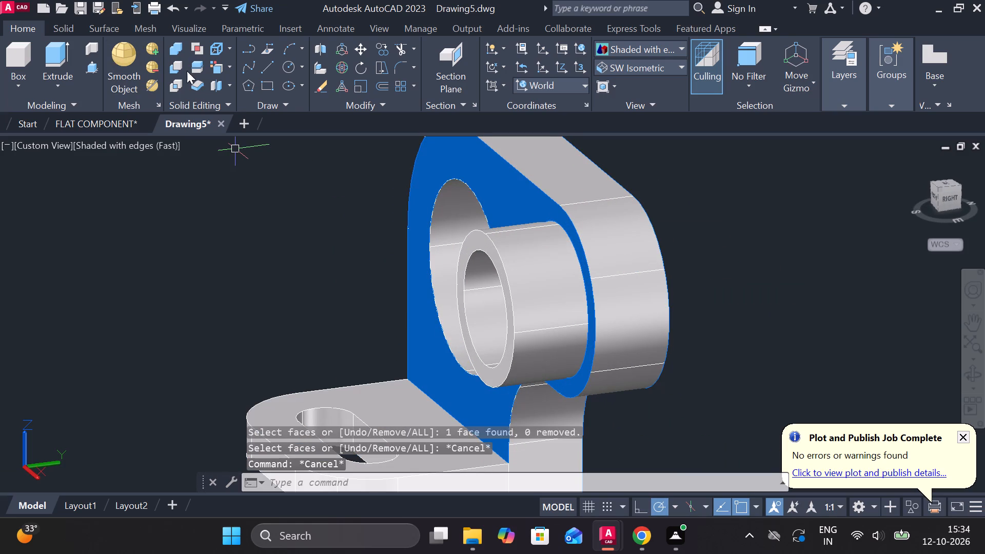
Color the base plate's top face, underside and slot walls green (index 80) with Color Faces.
click(211, 64)
scroll(353, 311, up, 2)
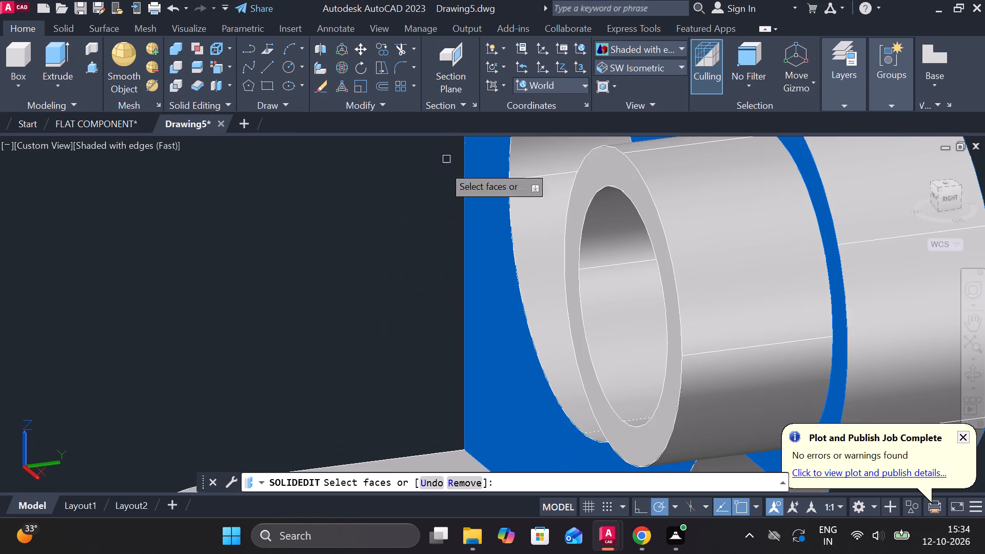
scroll(440, 181, down, 2)
middle_drag(466, 295, 440, 256)
scroll(418, 298, up, 3)
click(418, 299)
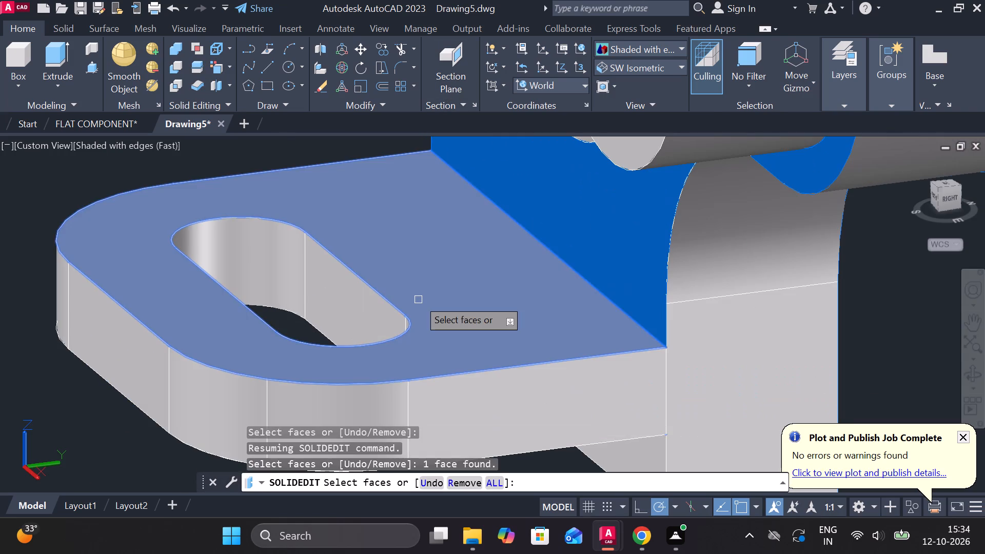
scroll(418, 299, down, 2)
shift+middle_drag(360, 353, 277, 239)
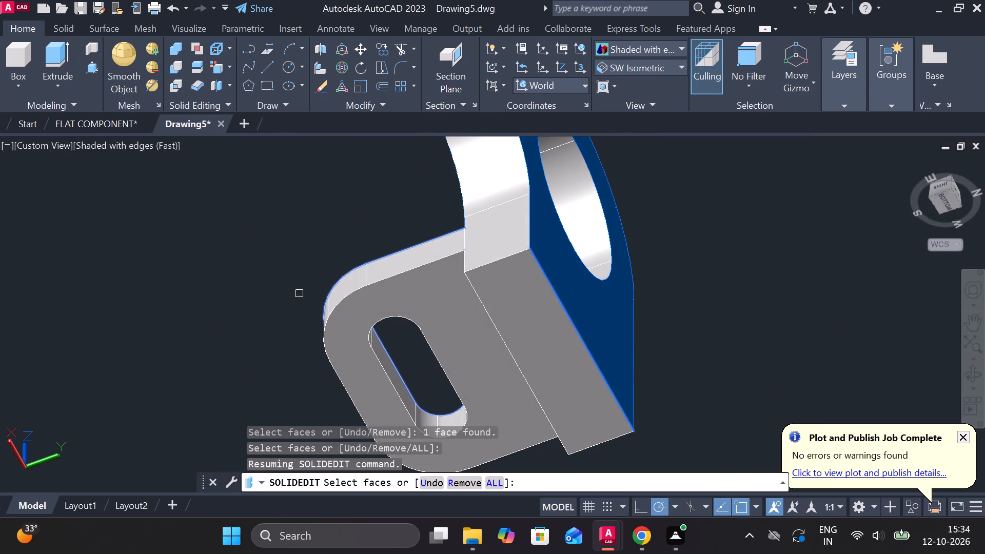
click(377, 308)
click(419, 301)
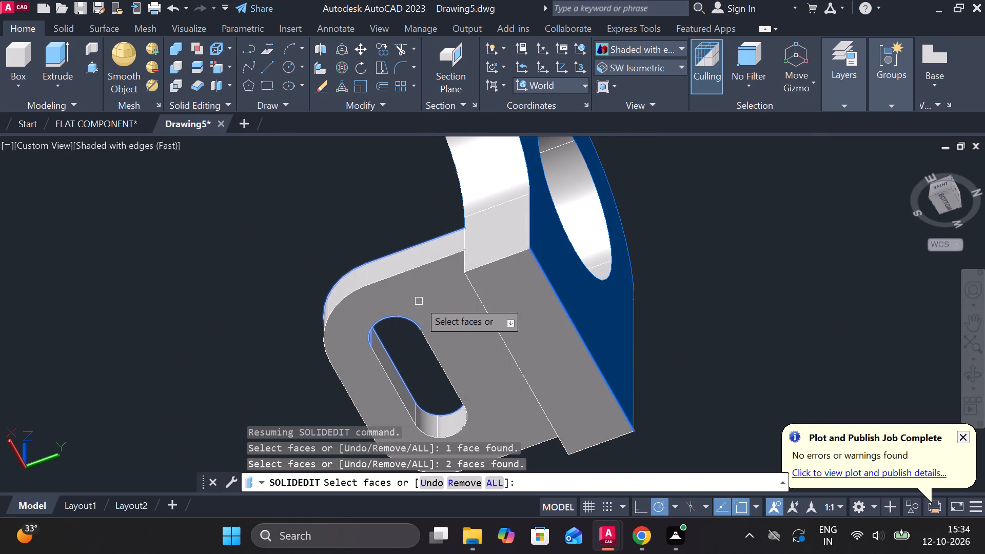
click(465, 339)
scroll(441, 362, down, 1)
scroll(422, 386, up, 2)
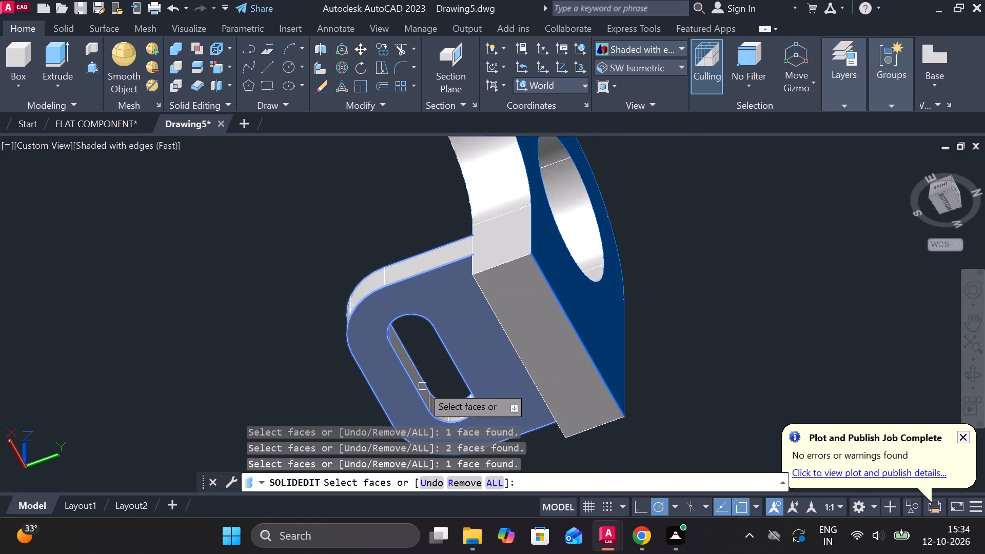
click(420, 383)
click(458, 417)
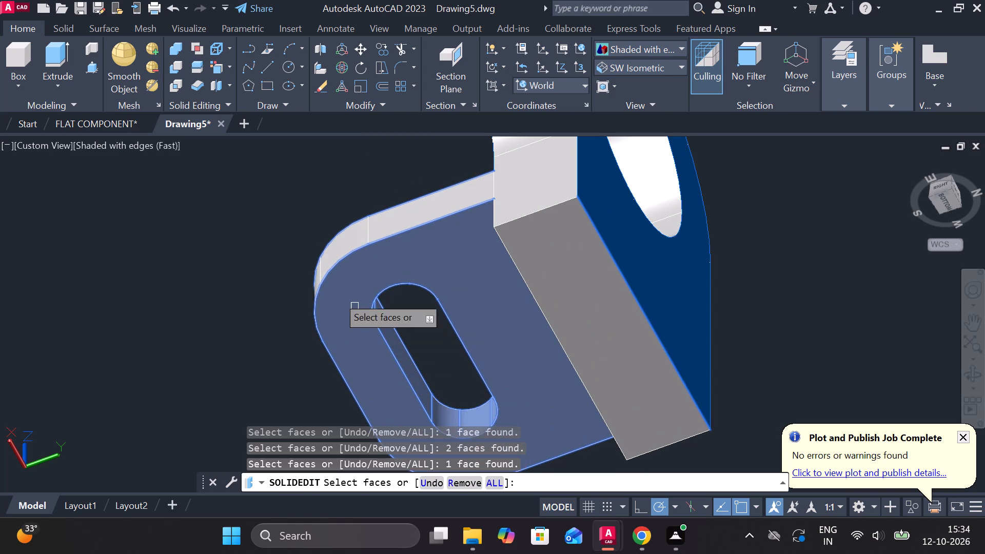
scroll(315, 284, down, 1)
shift+middle_drag(290, 230, 514, 401)
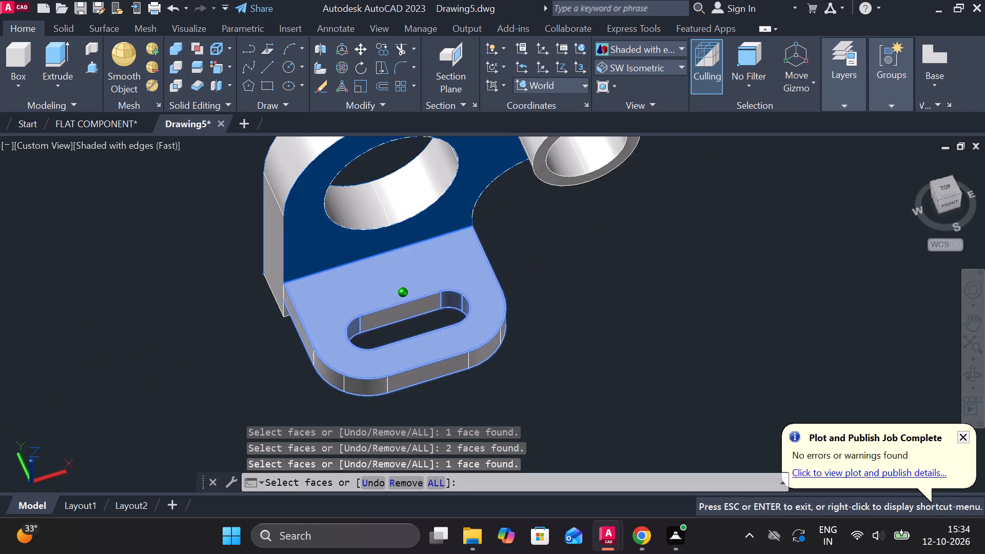
shift+middle_drag(514, 401, 506, 401)
scroll(425, 325, up, 3)
click(398, 286)
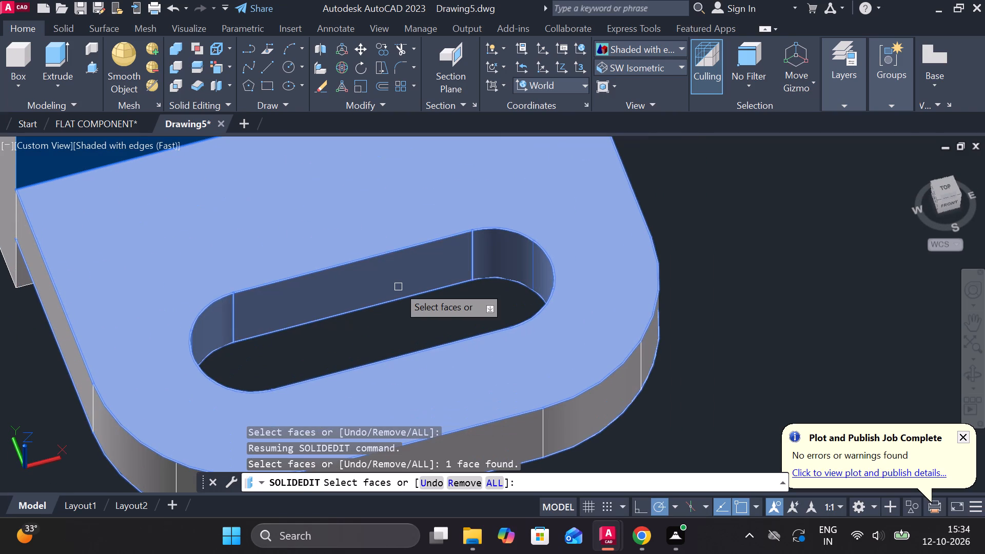
key(Return)
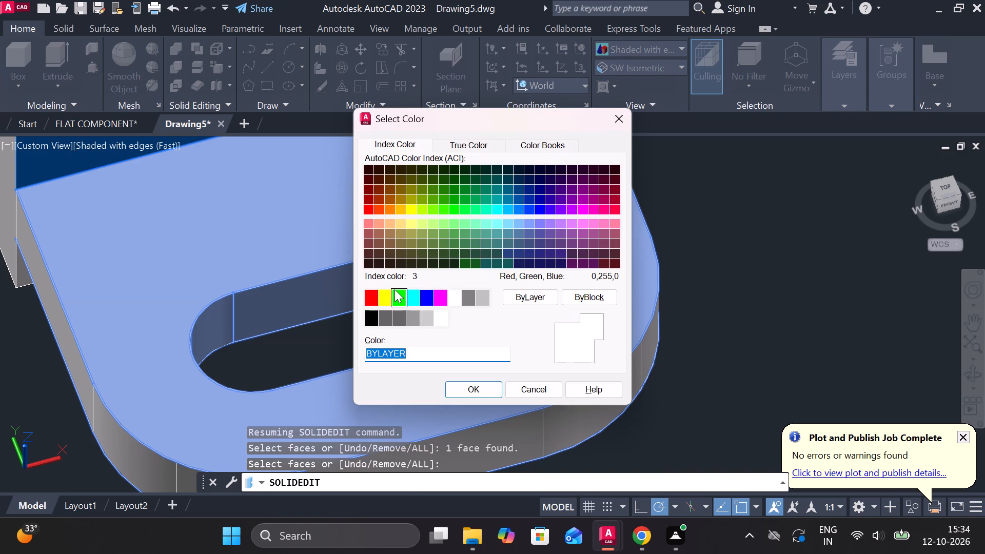
click(445, 225)
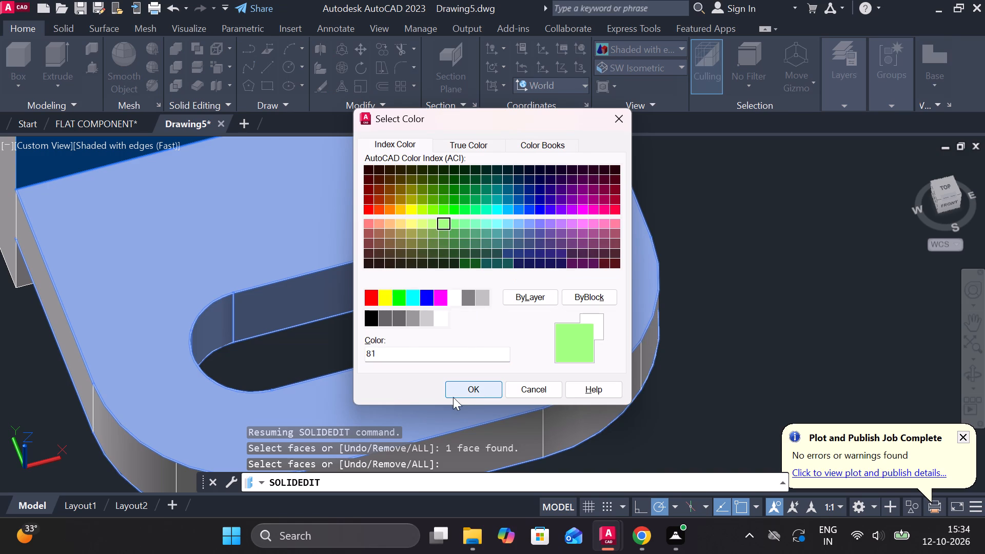
click(448, 207)
click(479, 381)
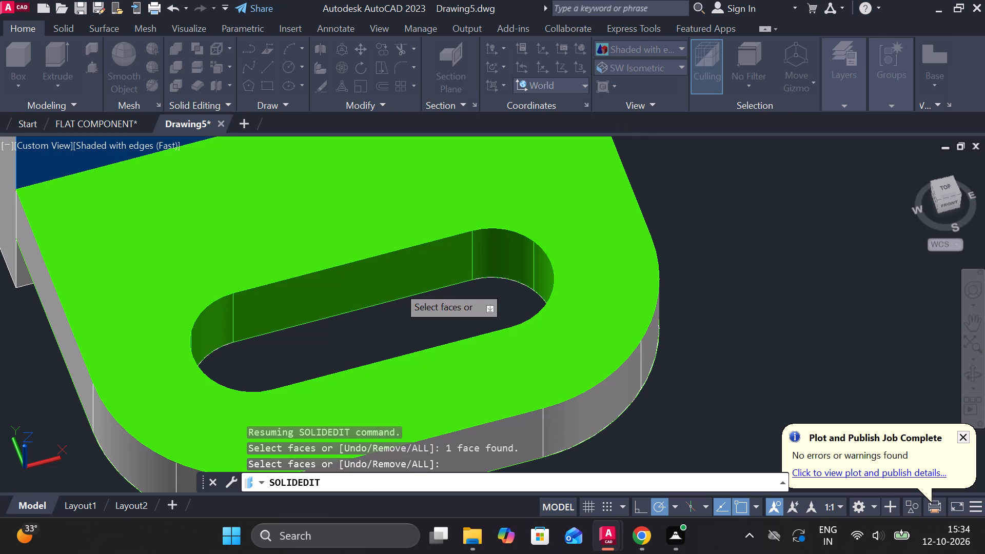
key(Return)
key(Return)
Color the inner wall of the arm's large hole and the boss's bore orange (index 30) with Color Faces.
scroll(566, 371, down, 2)
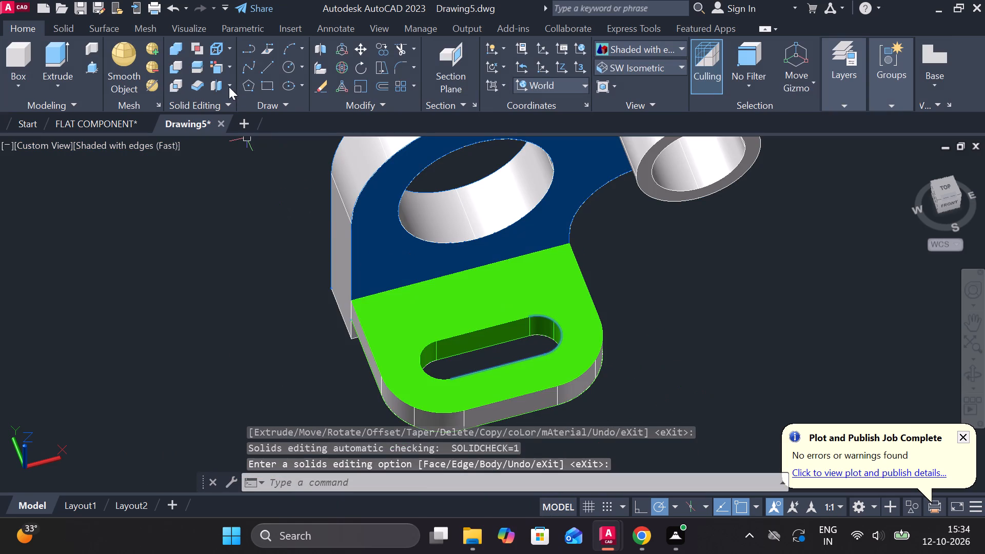
click(213, 65)
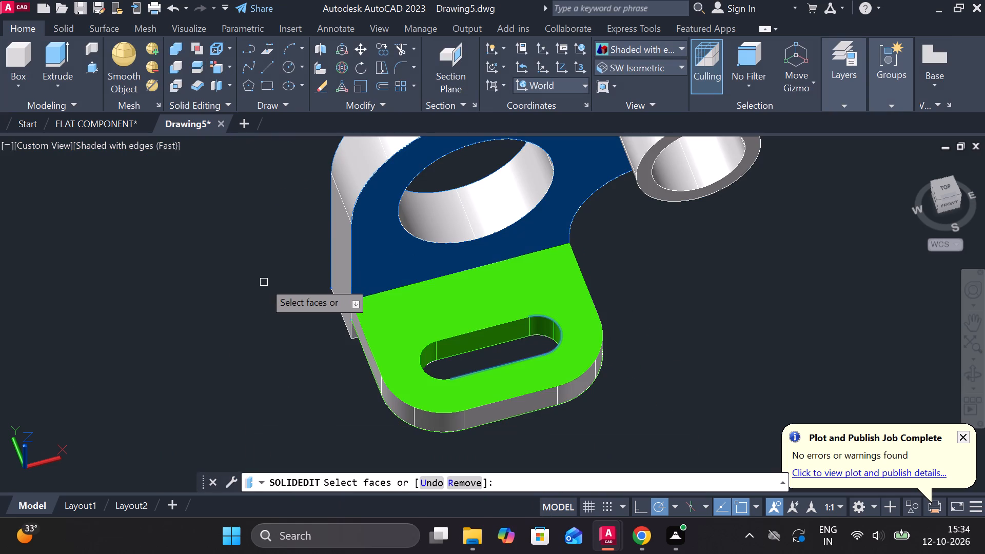
click(478, 195)
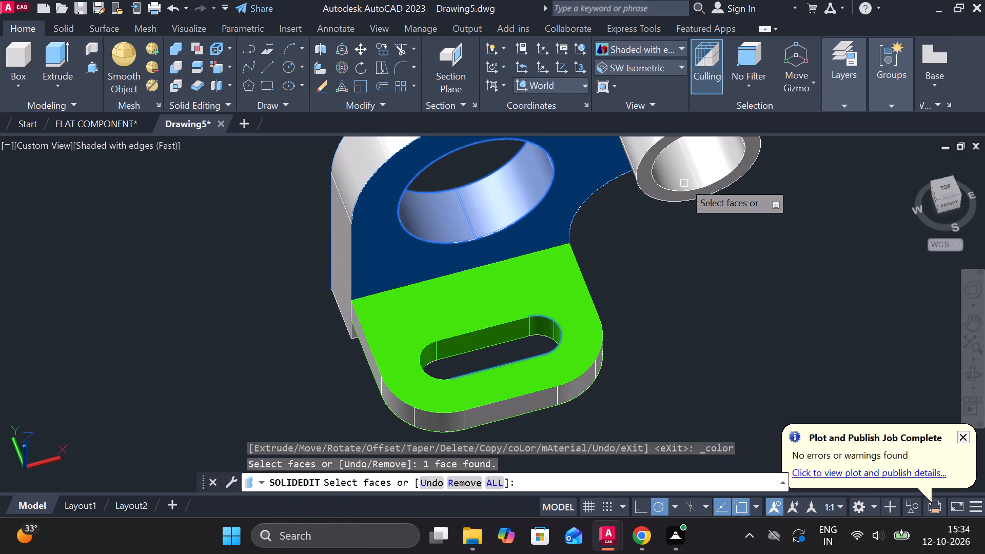
click(684, 172)
middle_drag(688, 182, 594, 271)
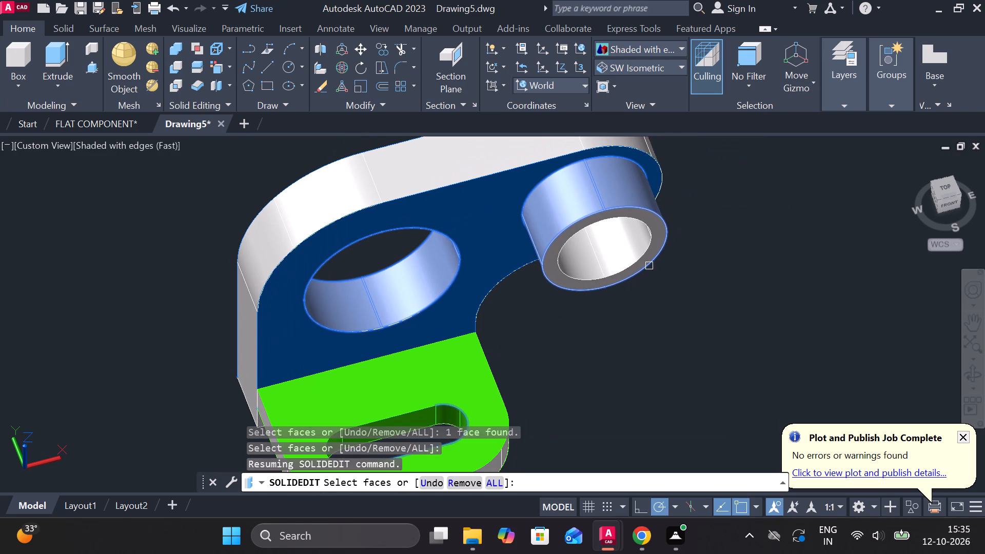
shift+click(612, 184)
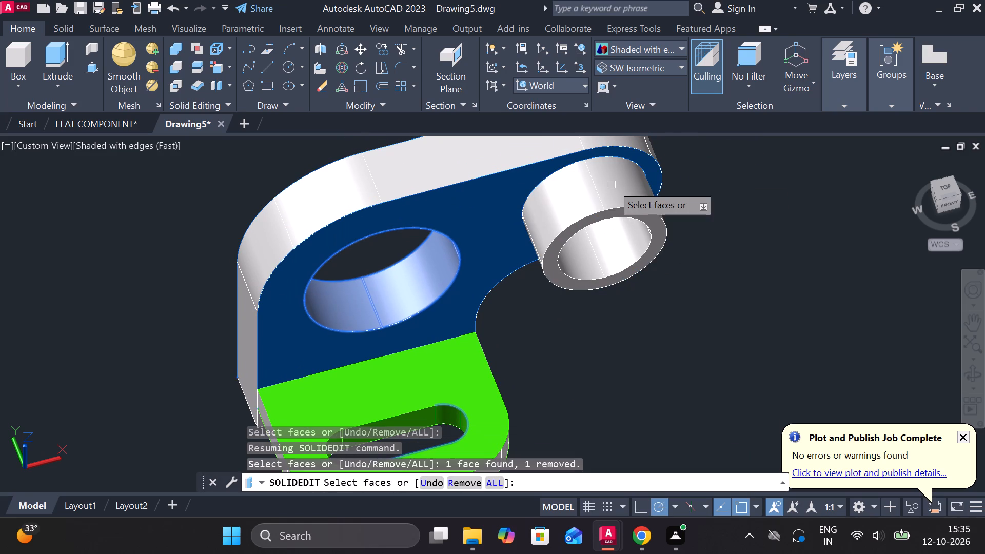
click(616, 244)
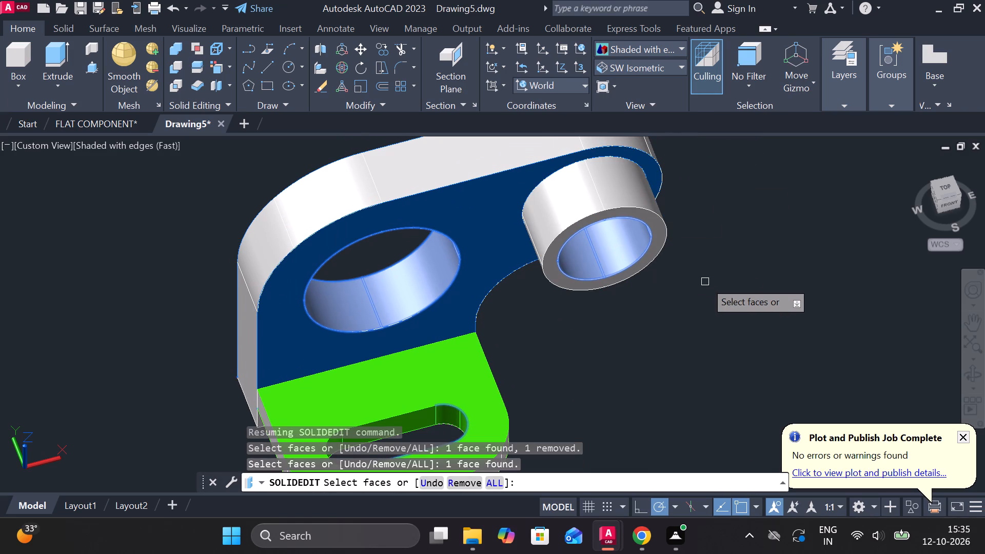
key(Return)
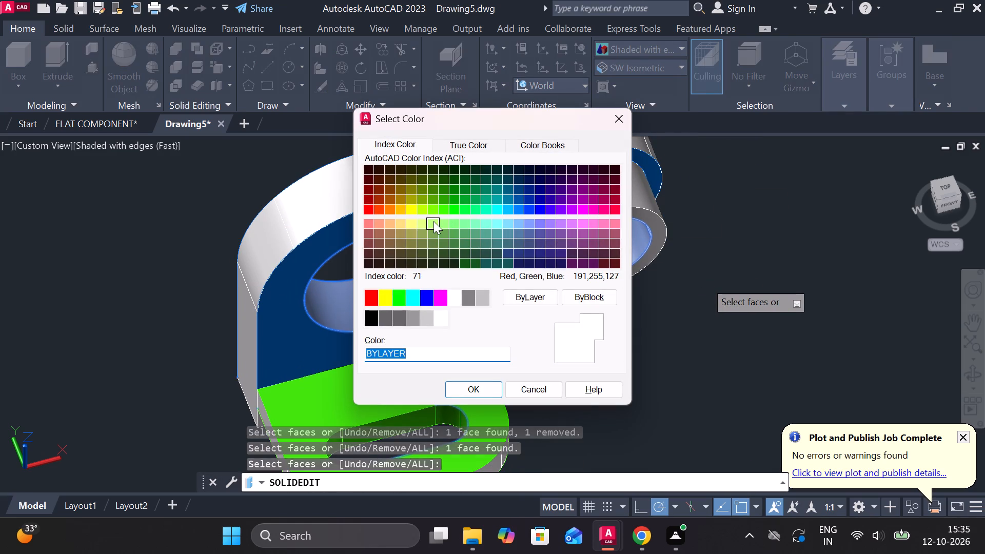
click(385, 204)
click(385, 210)
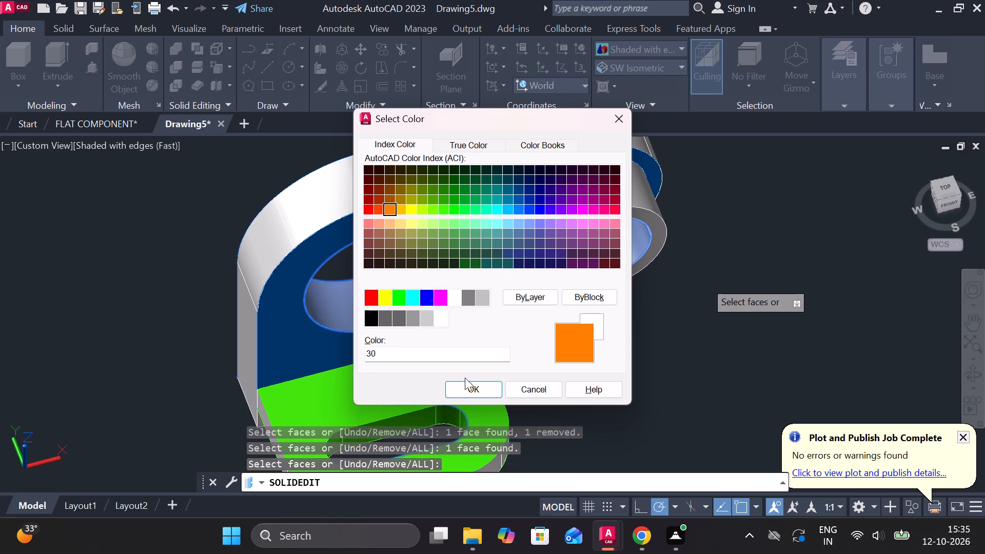
click(476, 383)
key(Return)
key(Return)
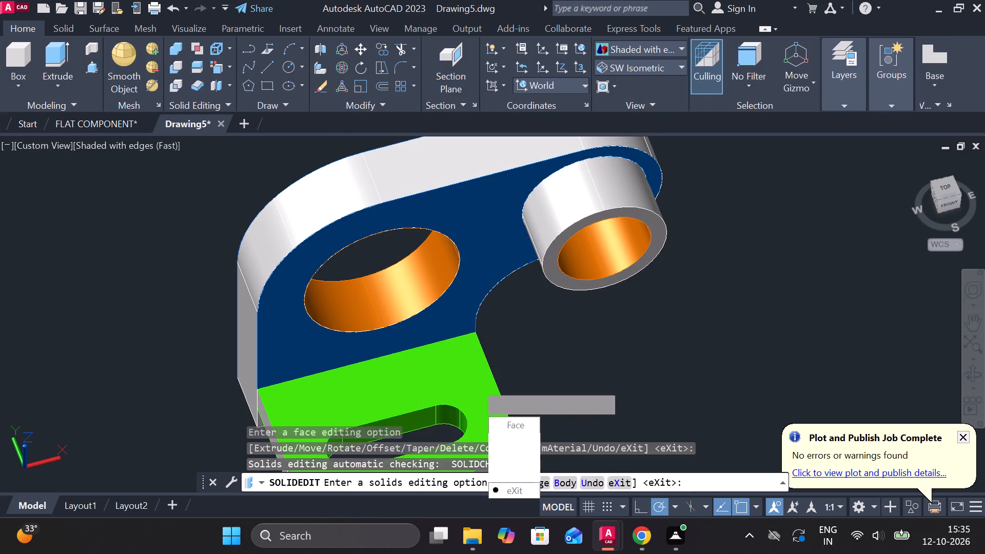
Color the arm's two rounded outer edge faces, at the large-hole corner and the boss end, yellow-green (index 60).
scroll(593, 332, down, 1)
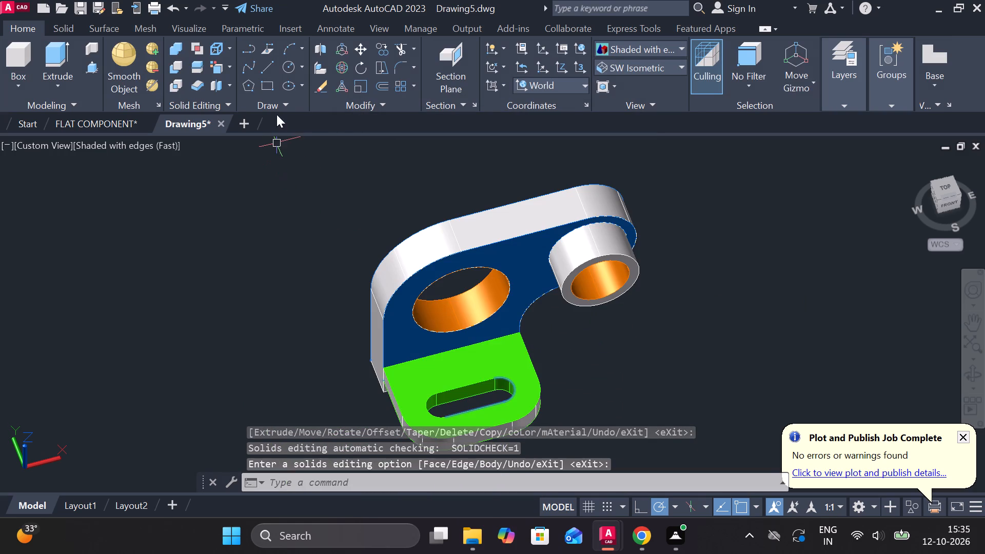
click(221, 63)
scroll(309, 266, up, 1)
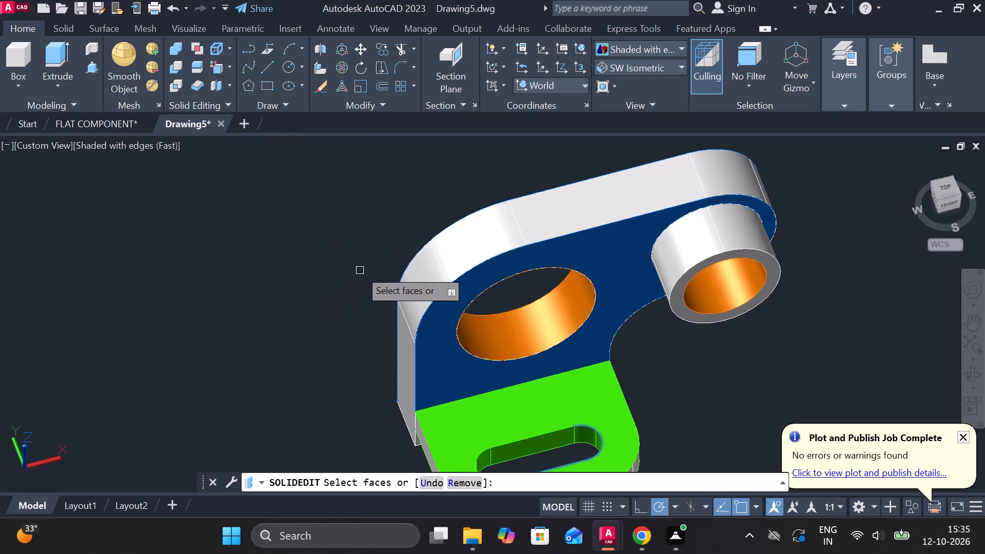
click(470, 256)
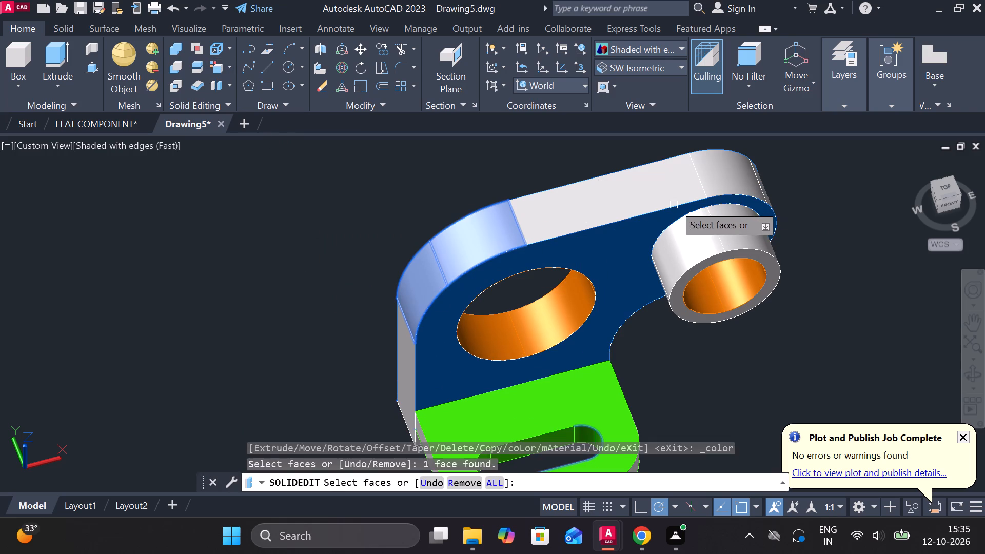
click(740, 184)
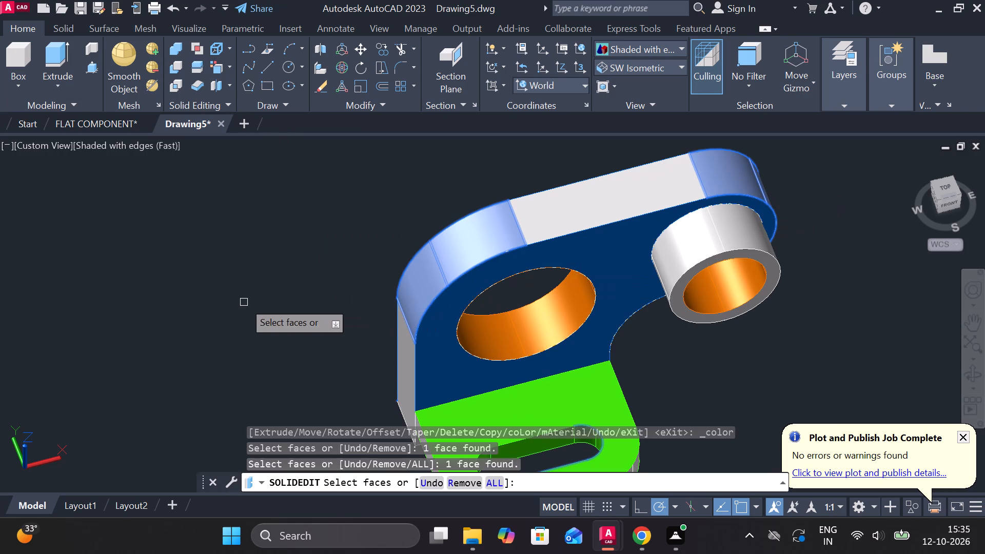
key(Return)
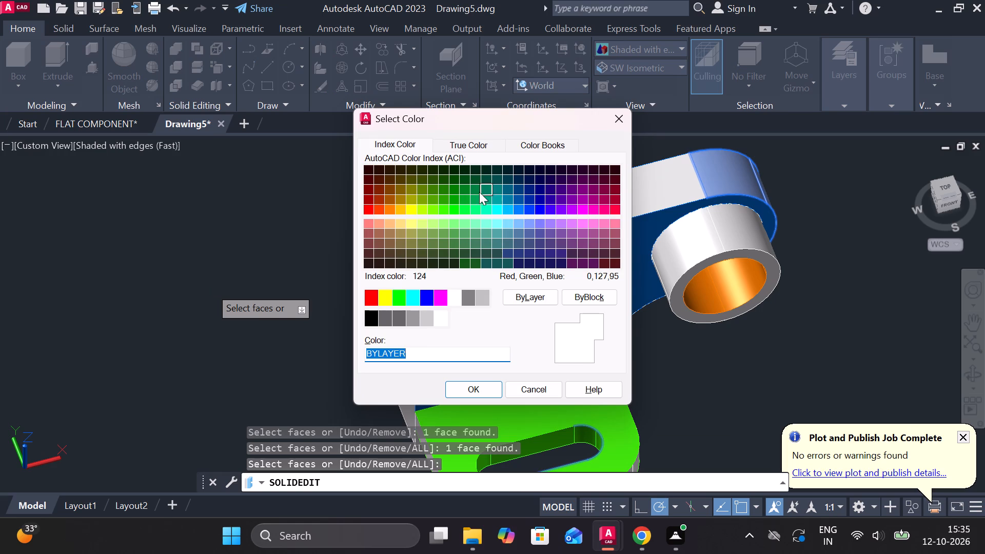
click(424, 210)
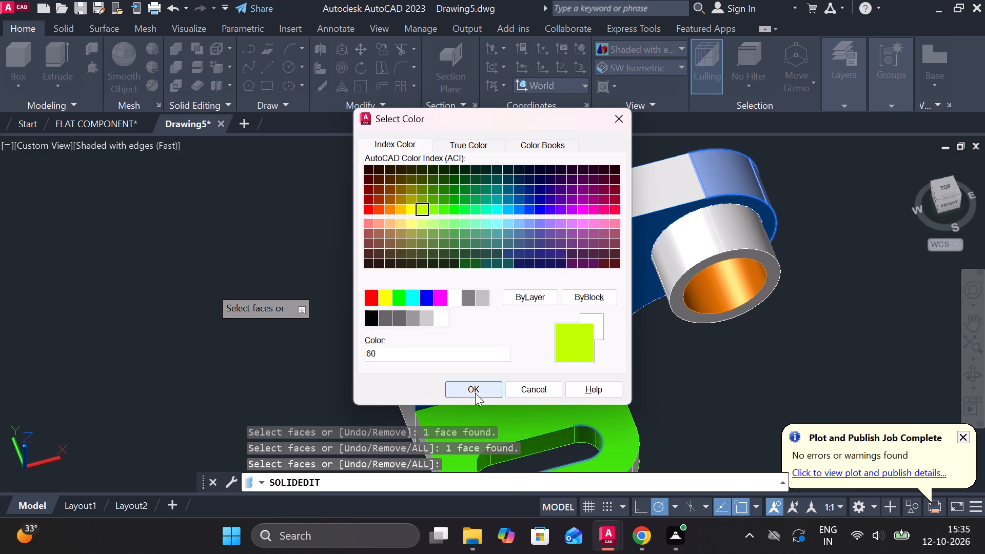
click(473, 389)
key(Return)
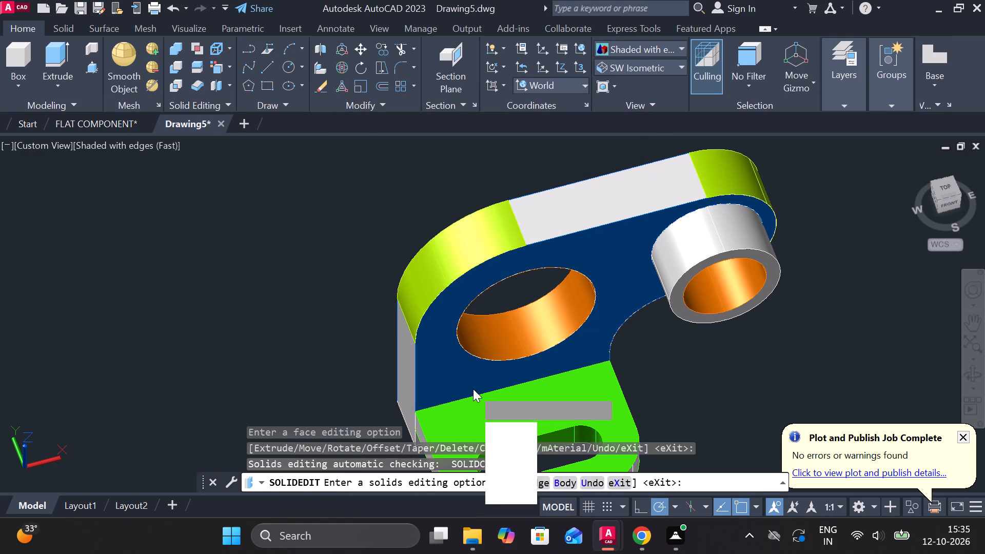
key(Return)
Color the boss's outer cylindrical face red (index 10) with Color Faces.
scroll(596, 348, down, 1)
shift+middle_drag(653, 359, 597, 316)
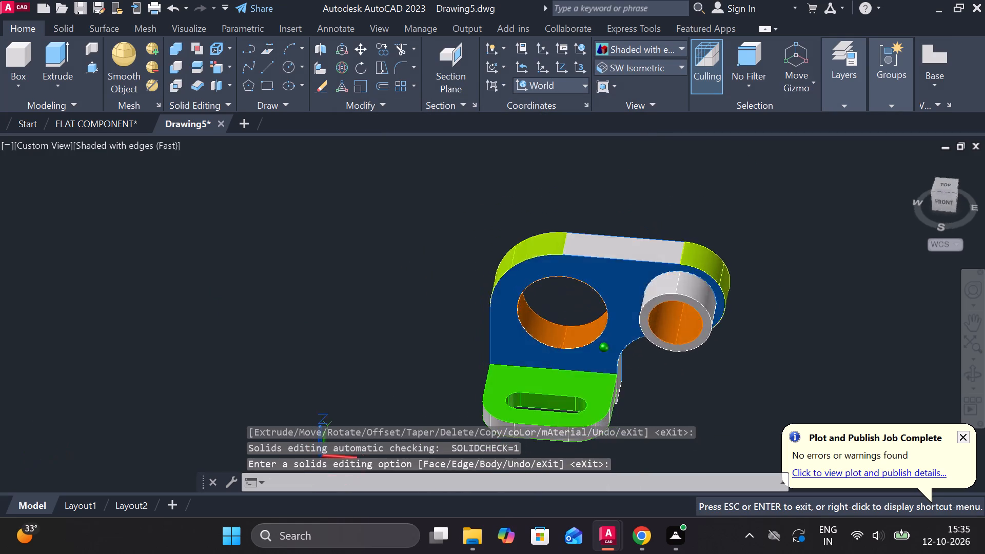
shift+middle_drag(597, 316, 585, 259)
scroll(697, 387, down, 1)
scroll(692, 385, up, 1)
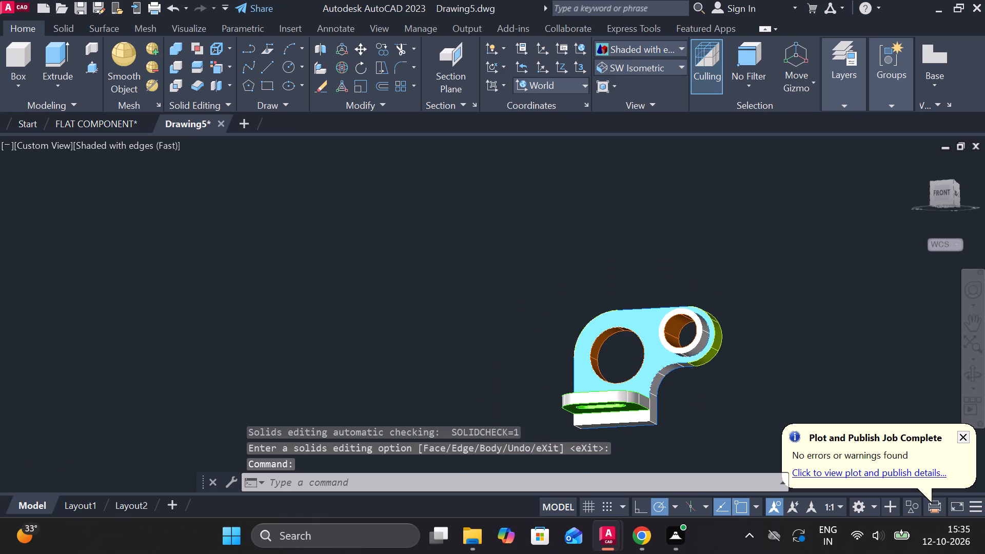
scroll(692, 385, up, 1)
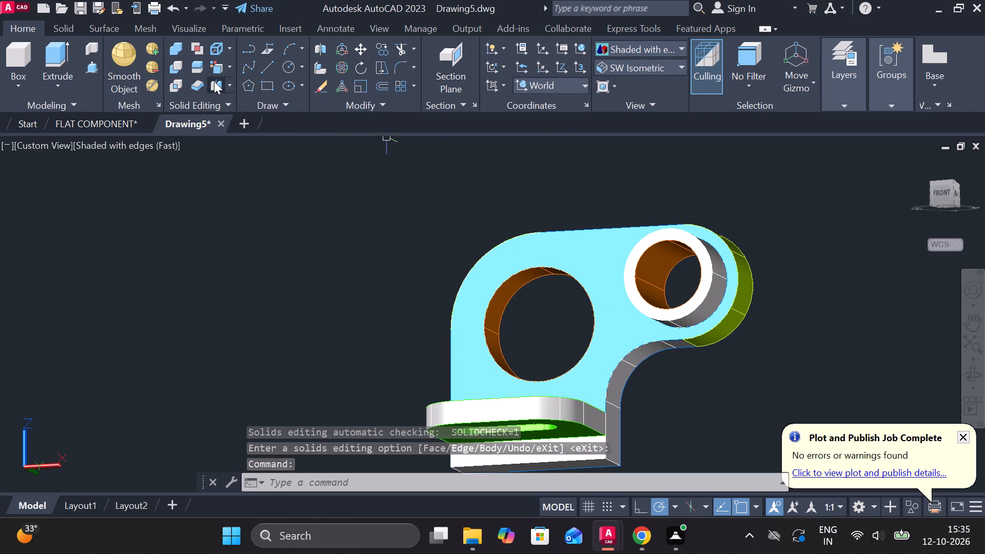
click(215, 70)
scroll(721, 213, up, 1)
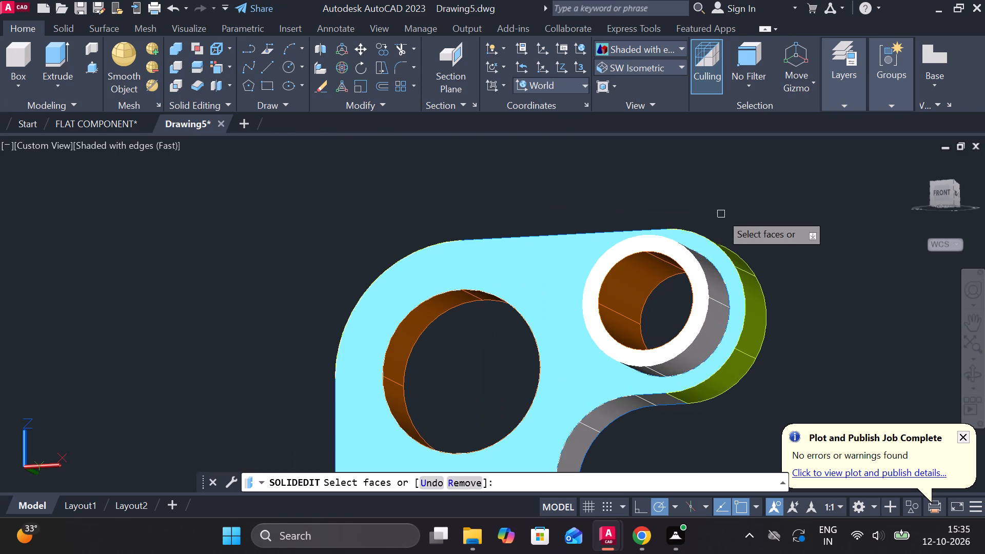
shift+middle_drag(788, 330, 767, 372)
click(694, 327)
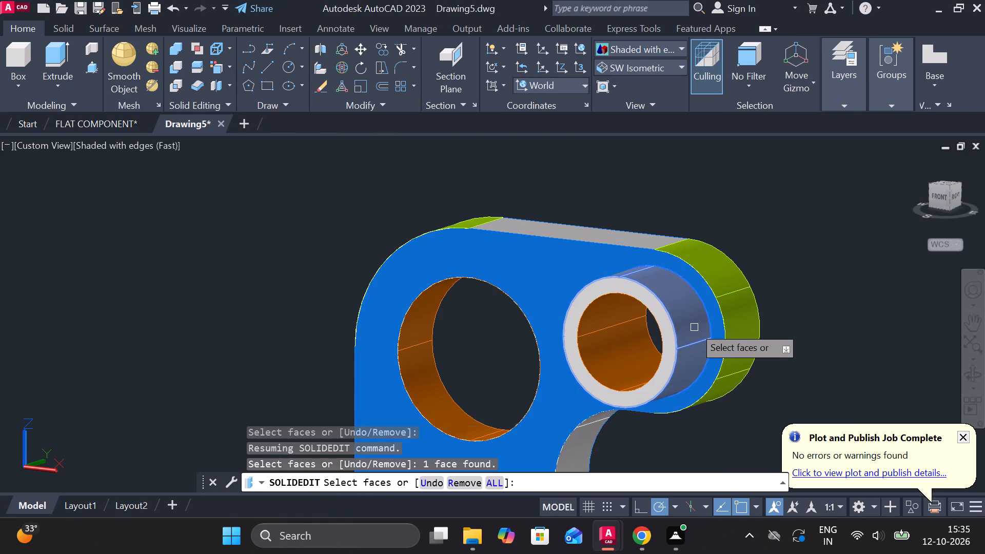
shift+middle_drag(678, 337, 785, 250)
shift+middle_drag(785, 250, 776, 339)
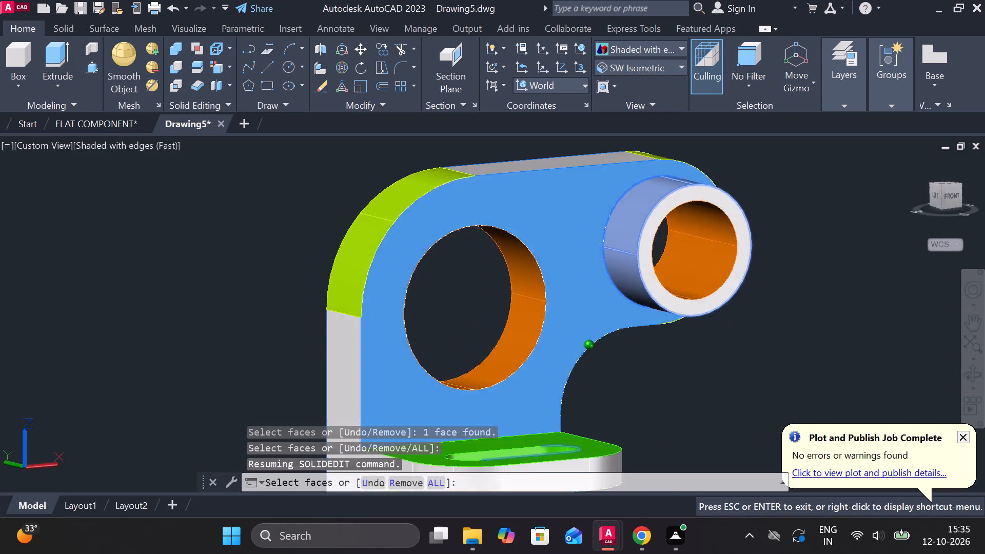
shift+middle_drag(776, 339, 730, 373)
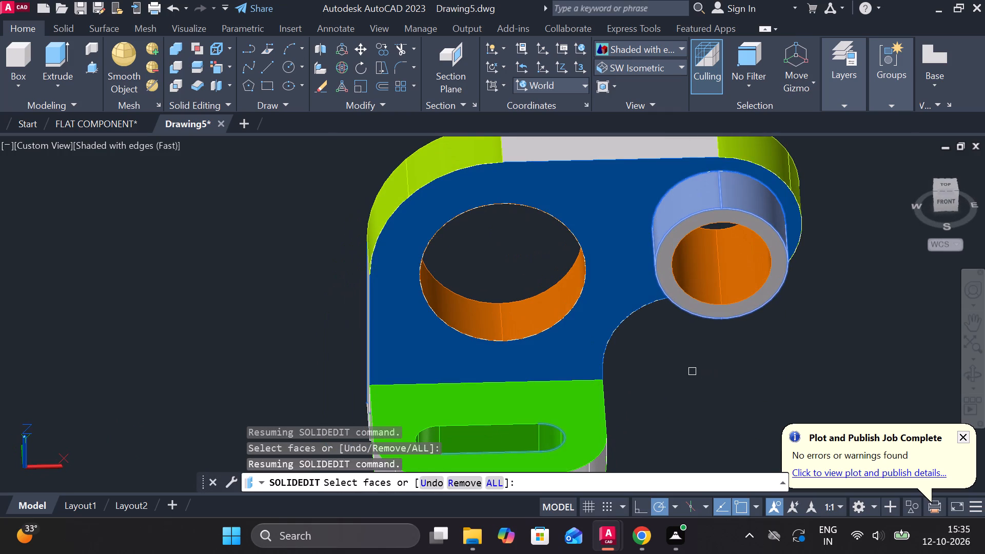
key(Return)
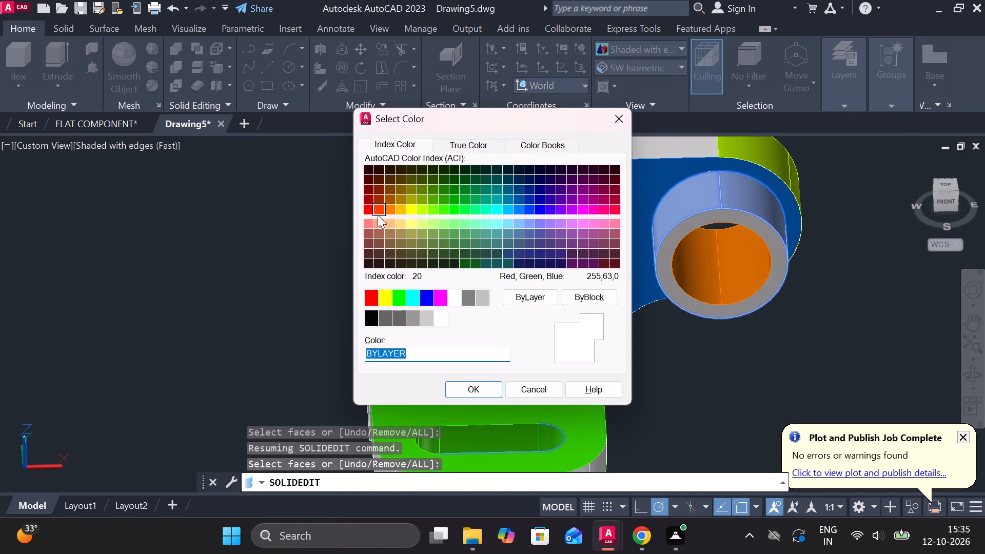
click(368, 213)
double_click(476, 383)
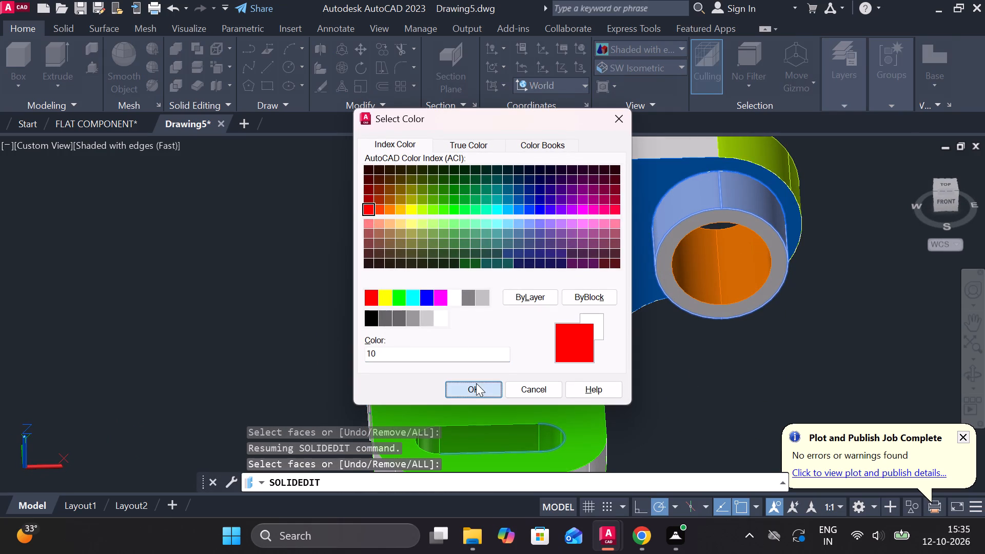
key(Return)
key(Return)
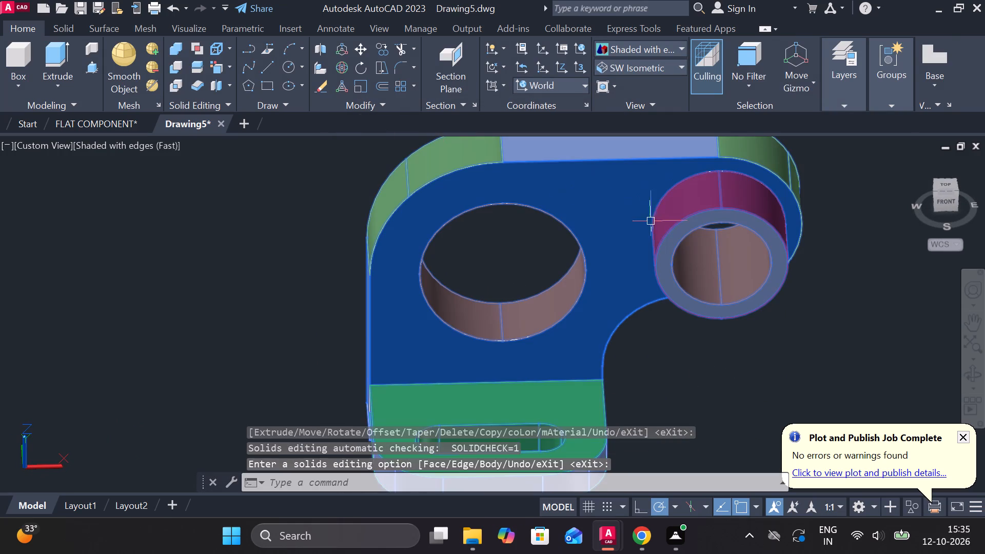
Color the boss's ring-shaped front end face gray with Color Faces.
click(214, 67)
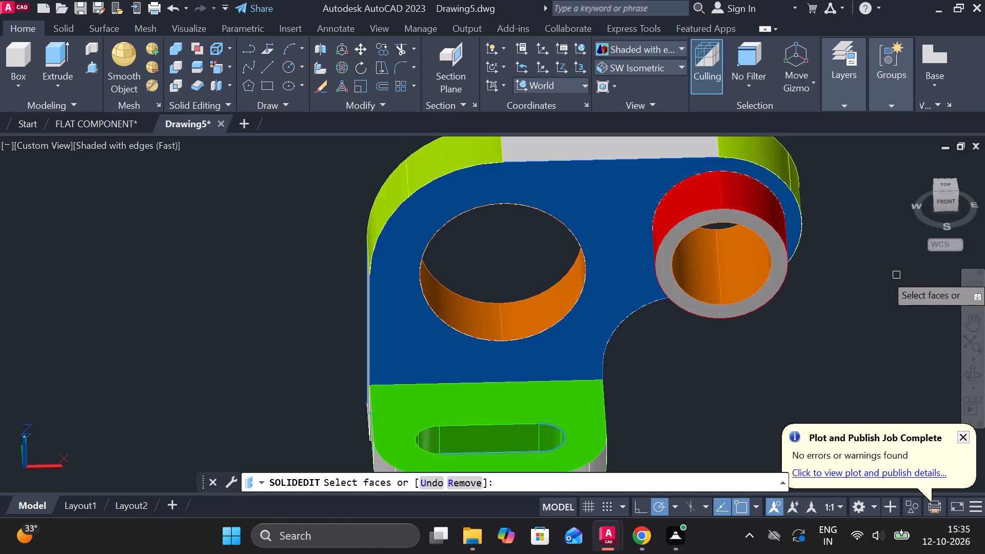
scroll(832, 276, up, 3)
click(677, 259)
scroll(677, 259, down, 3)
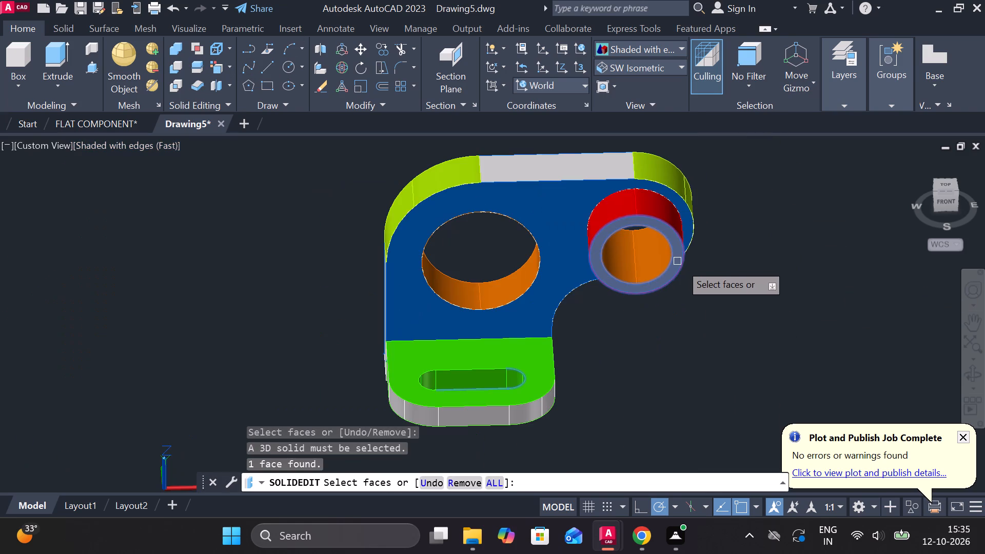
key(Return)
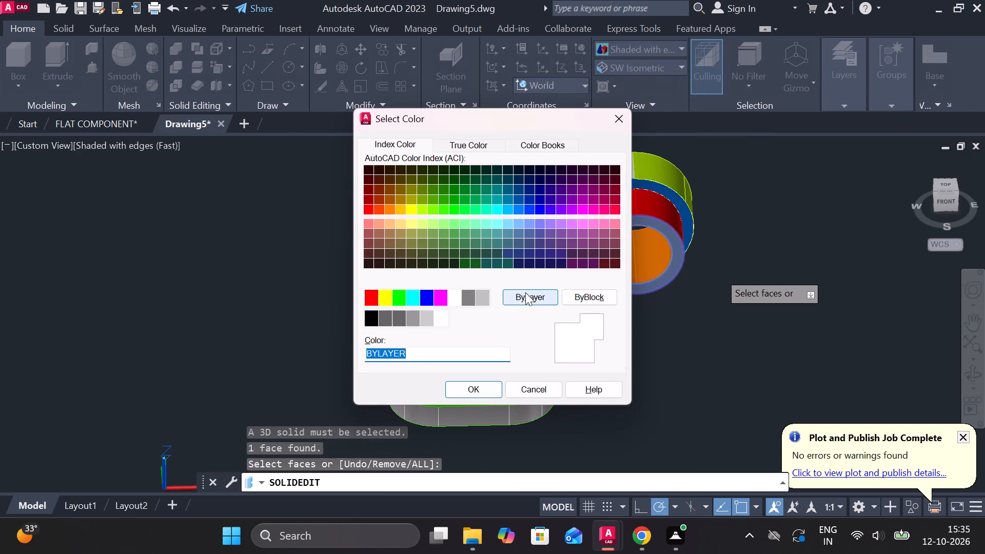
click(476, 300)
click(480, 384)
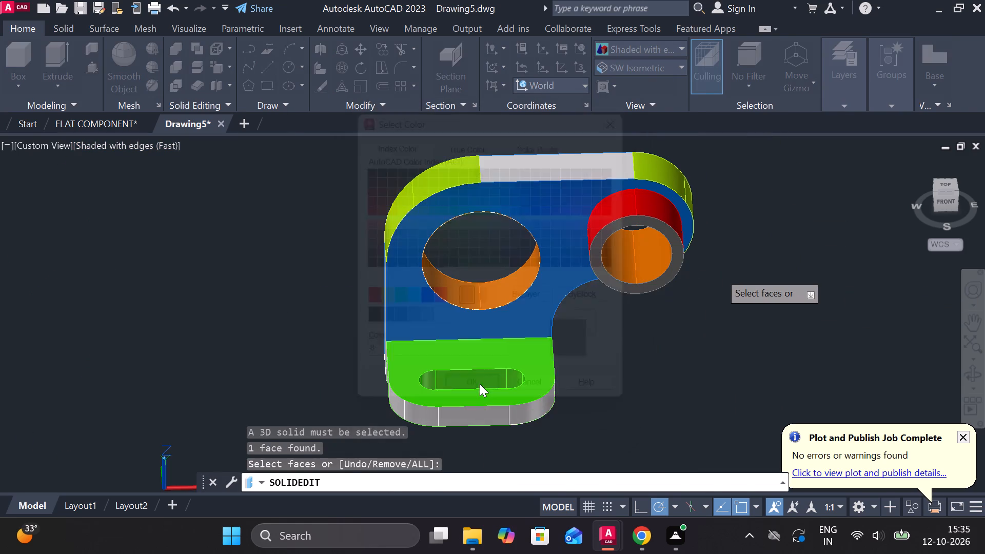
key(Return)
key(Return)
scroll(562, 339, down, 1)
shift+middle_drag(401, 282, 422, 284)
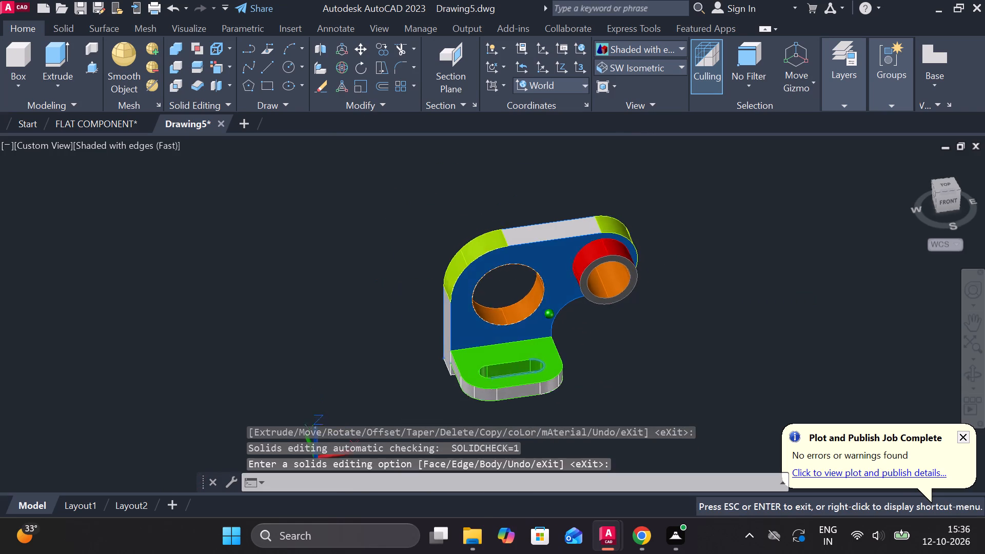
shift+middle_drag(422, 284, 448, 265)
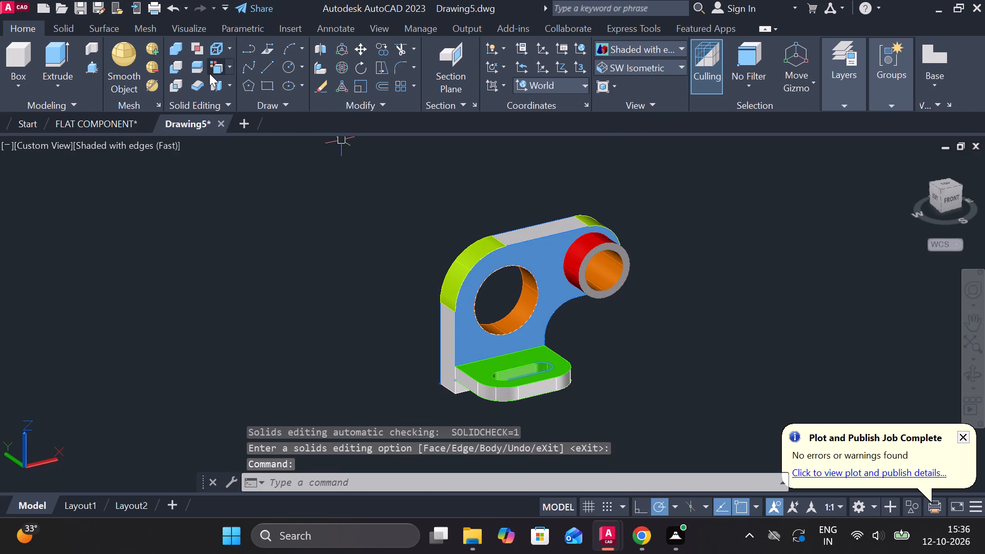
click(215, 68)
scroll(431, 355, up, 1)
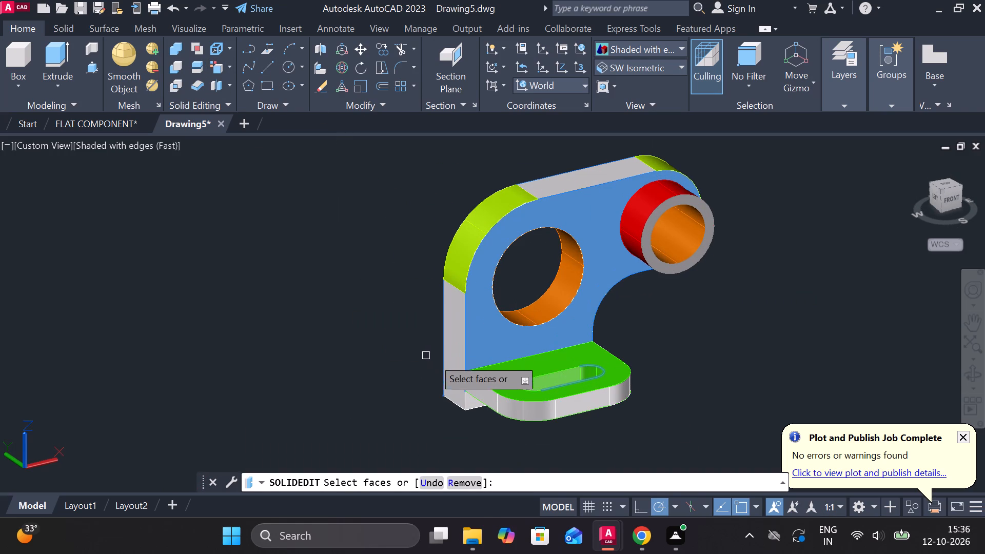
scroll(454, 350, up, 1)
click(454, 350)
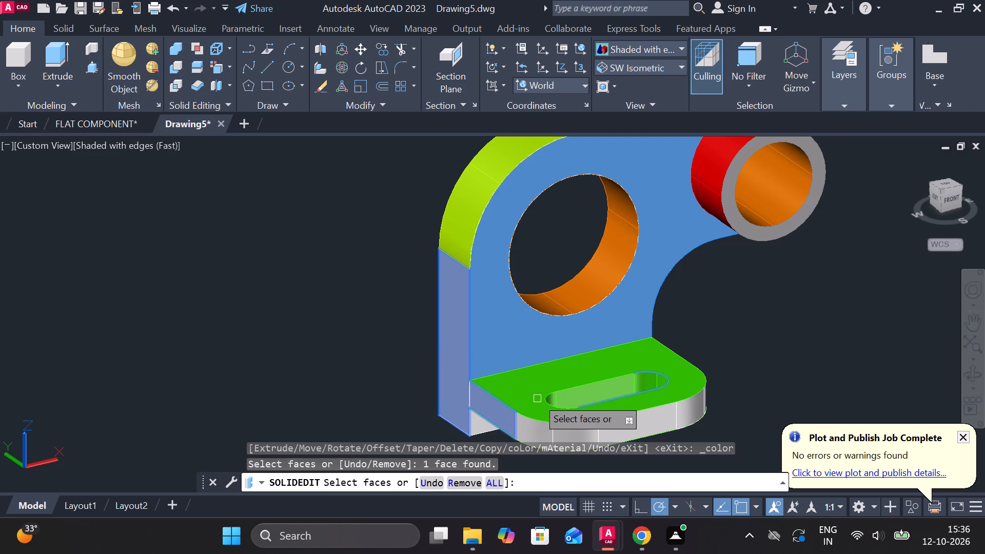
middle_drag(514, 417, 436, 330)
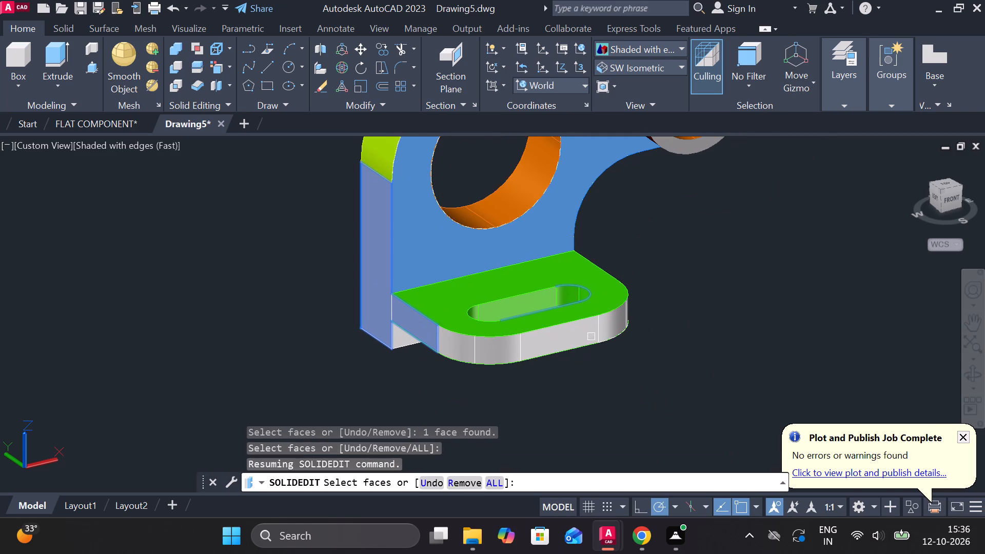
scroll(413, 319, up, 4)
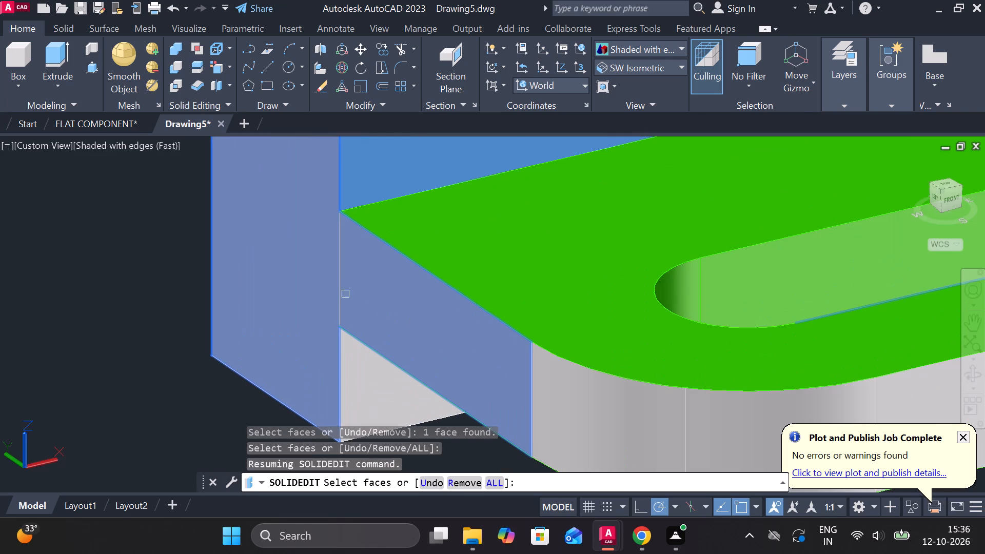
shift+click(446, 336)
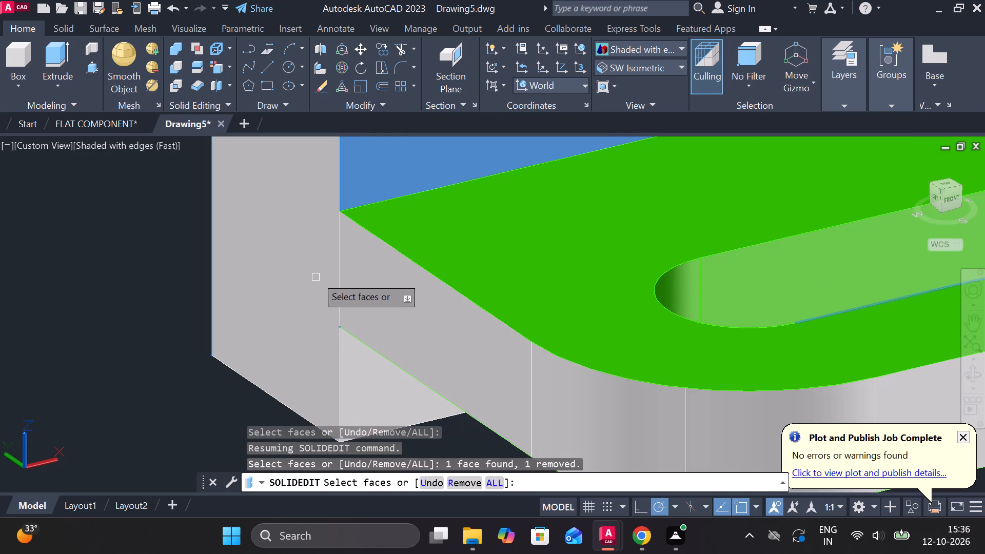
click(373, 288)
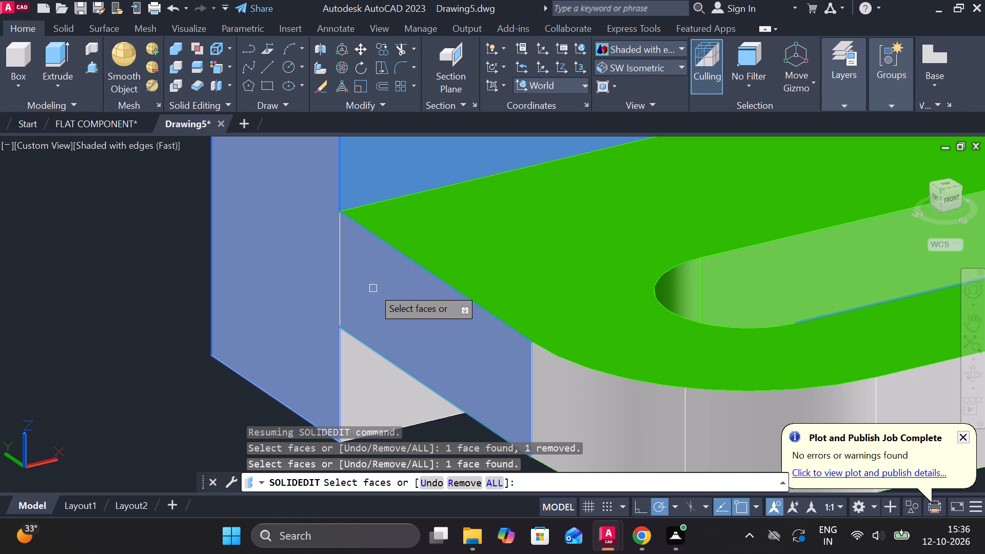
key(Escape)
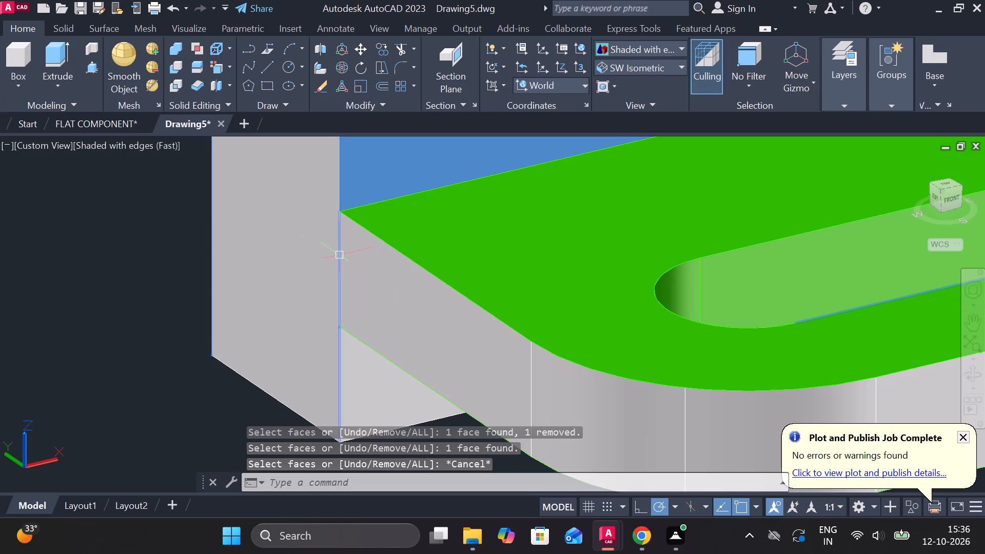
Erase the stray vertical line on the side face where the arm meets the base plate.
click(339, 253)
text(E)
key(space)
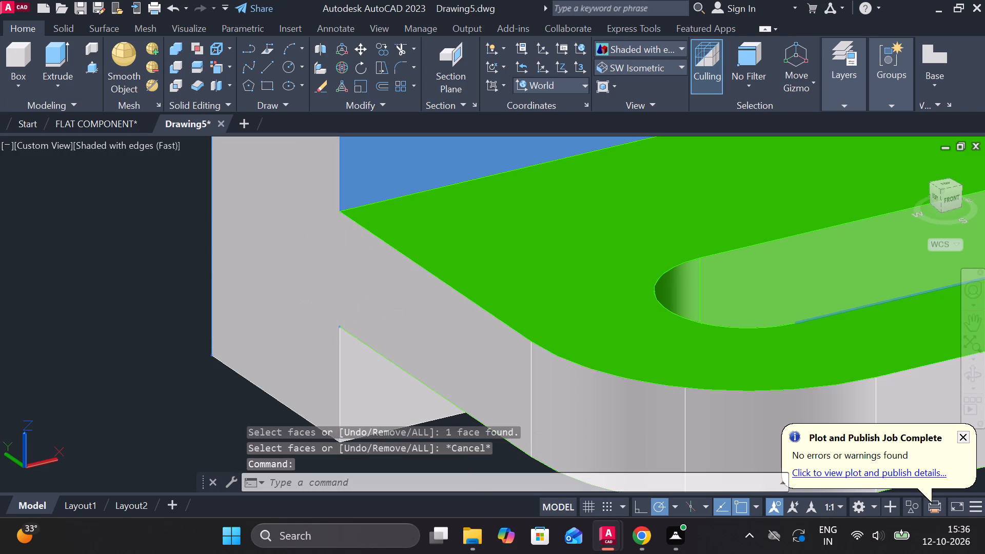
Color the flat side faces shared by the arm and base plate, on both sides of the bracket, cyan with Color Faces.
scroll(380, 277, down, 3)
scroll(388, 250, up, 2)
scroll(361, 228, down, 1)
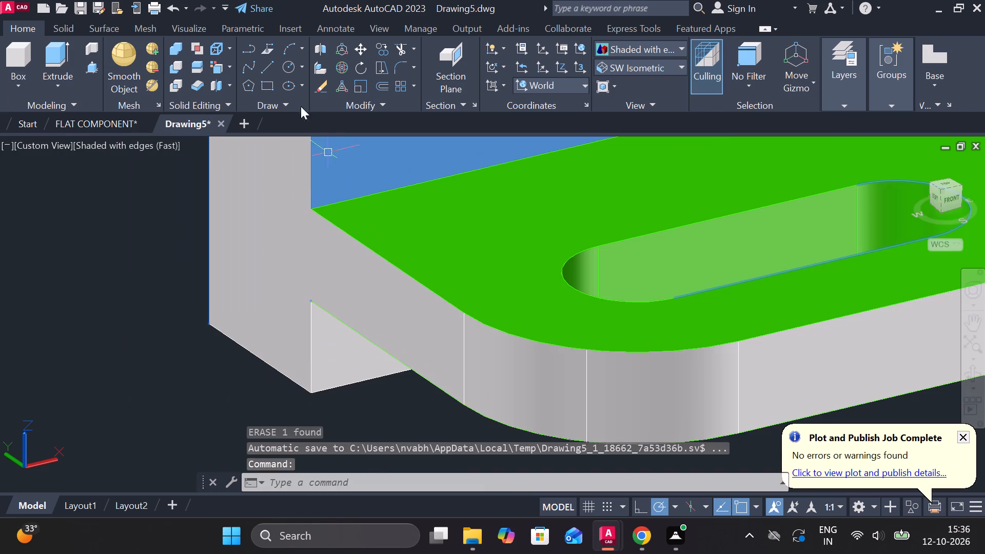
click(222, 72)
click(309, 243)
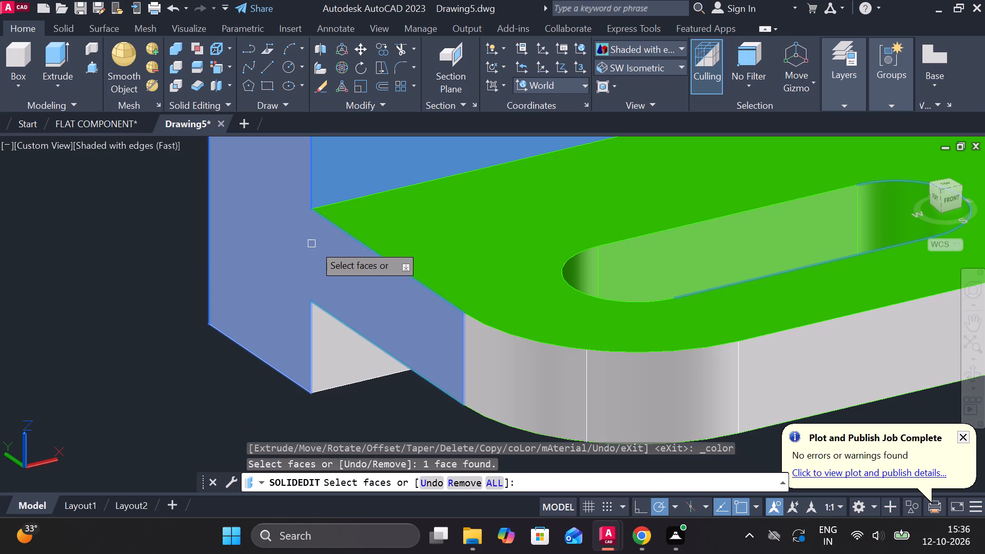
scroll(386, 268, down, 1)
shift+middle_drag(755, 335, 625, 333)
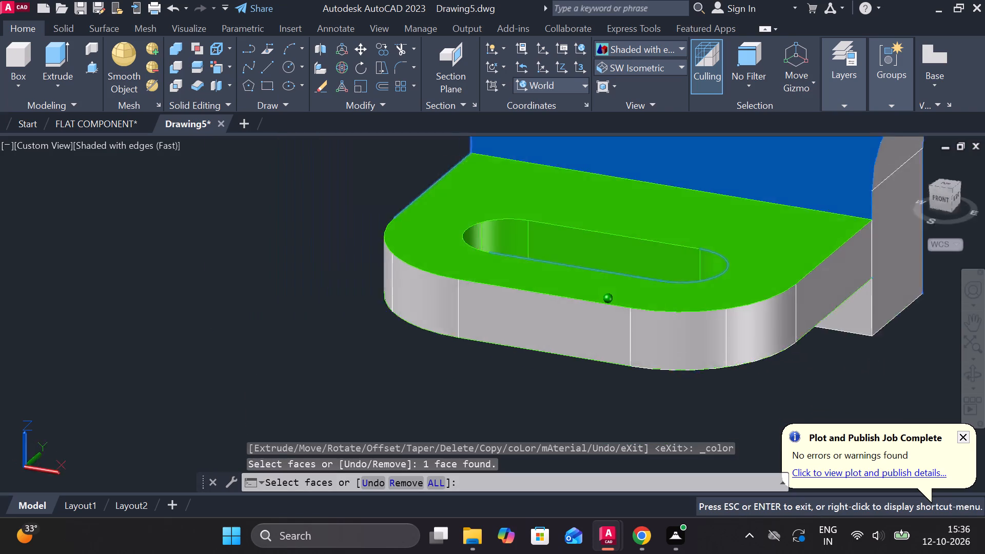
shift+middle_drag(625, 333, 543, 328)
double_click(768, 343)
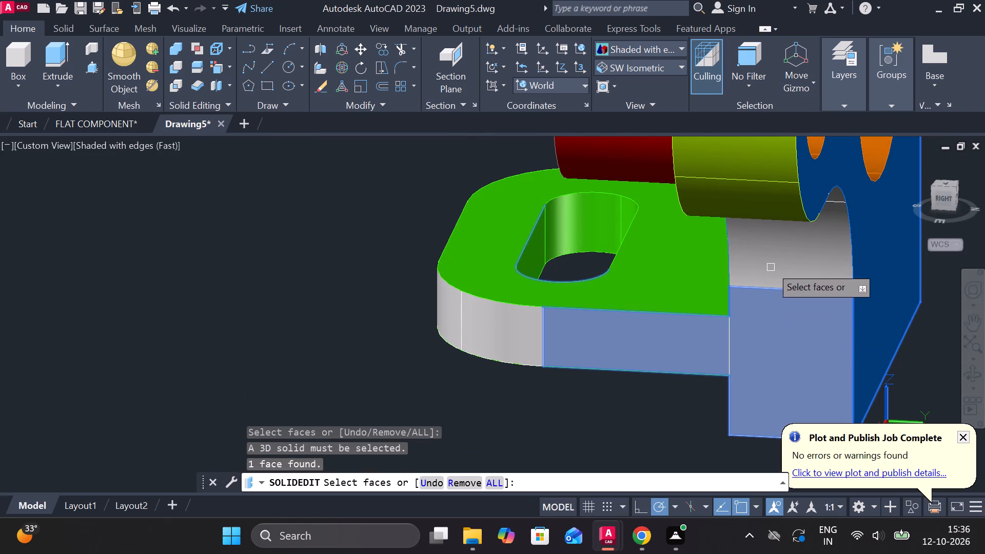
key(Return)
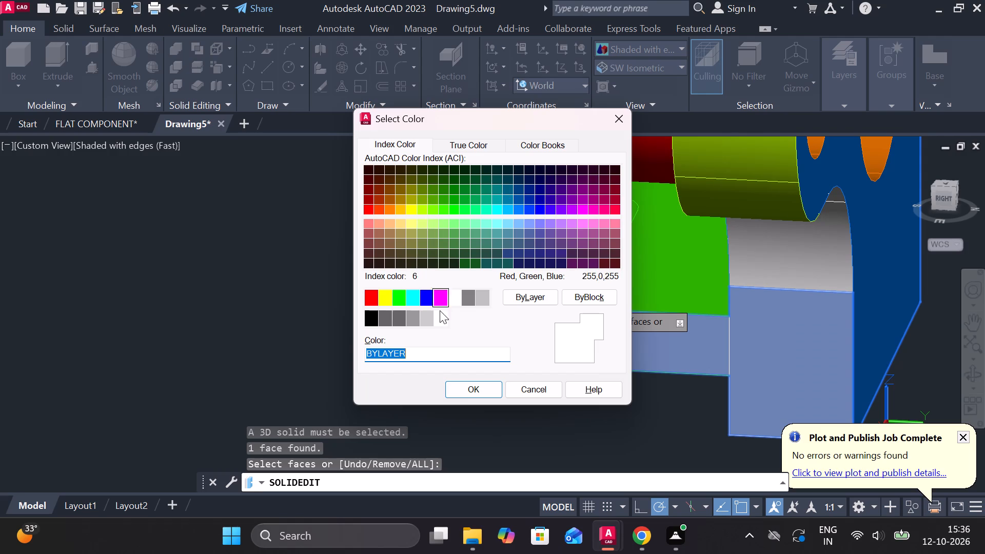
click(416, 298)
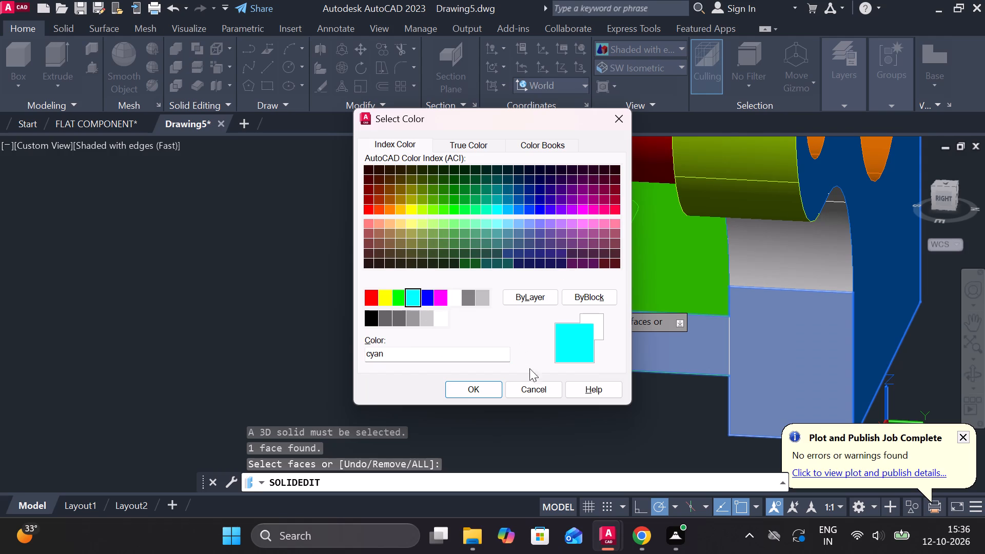
click(503, 382)
click(497, 390)
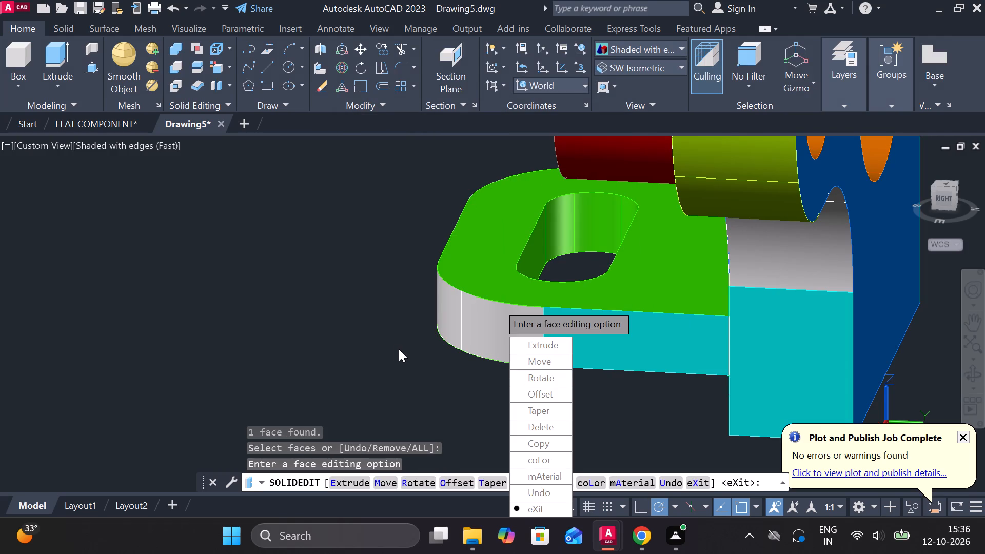
key(Return)
key(Return)
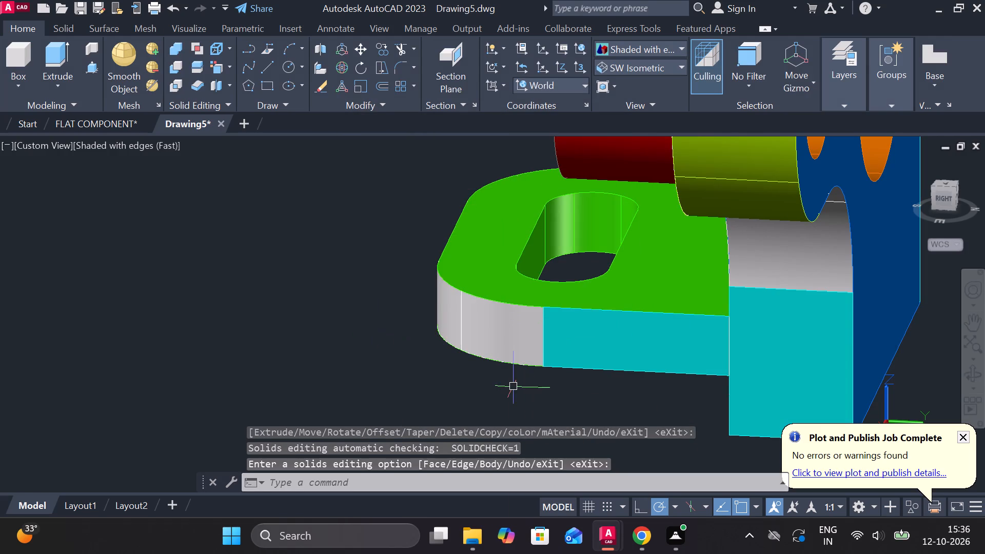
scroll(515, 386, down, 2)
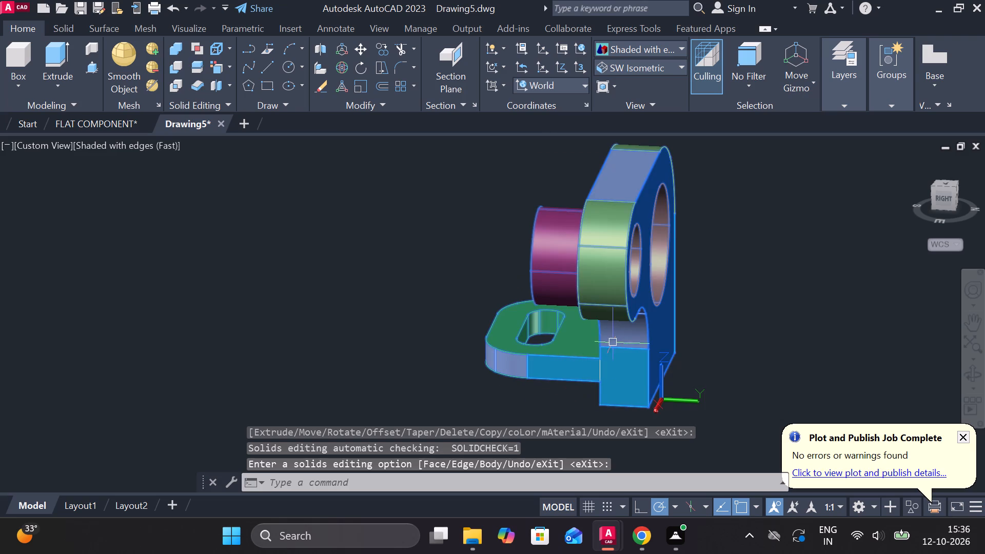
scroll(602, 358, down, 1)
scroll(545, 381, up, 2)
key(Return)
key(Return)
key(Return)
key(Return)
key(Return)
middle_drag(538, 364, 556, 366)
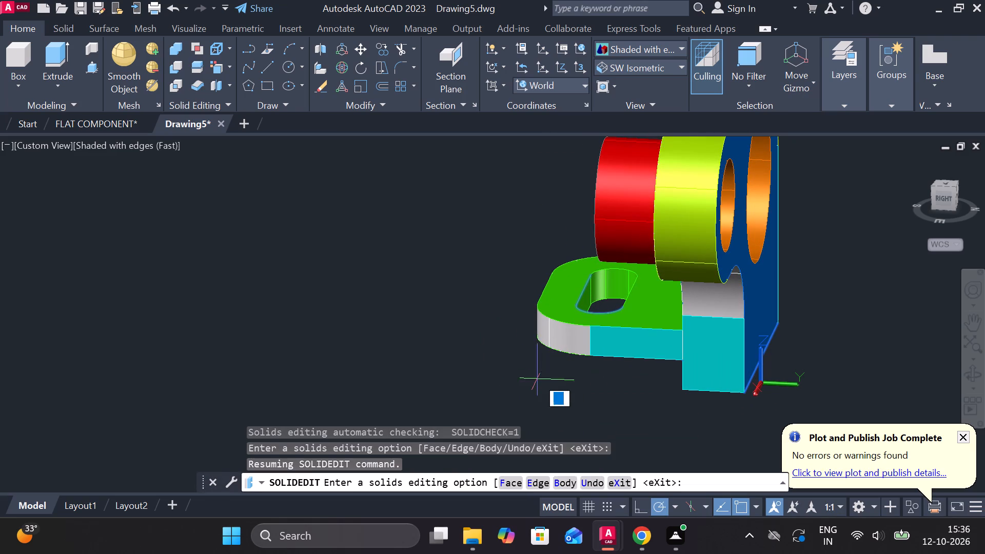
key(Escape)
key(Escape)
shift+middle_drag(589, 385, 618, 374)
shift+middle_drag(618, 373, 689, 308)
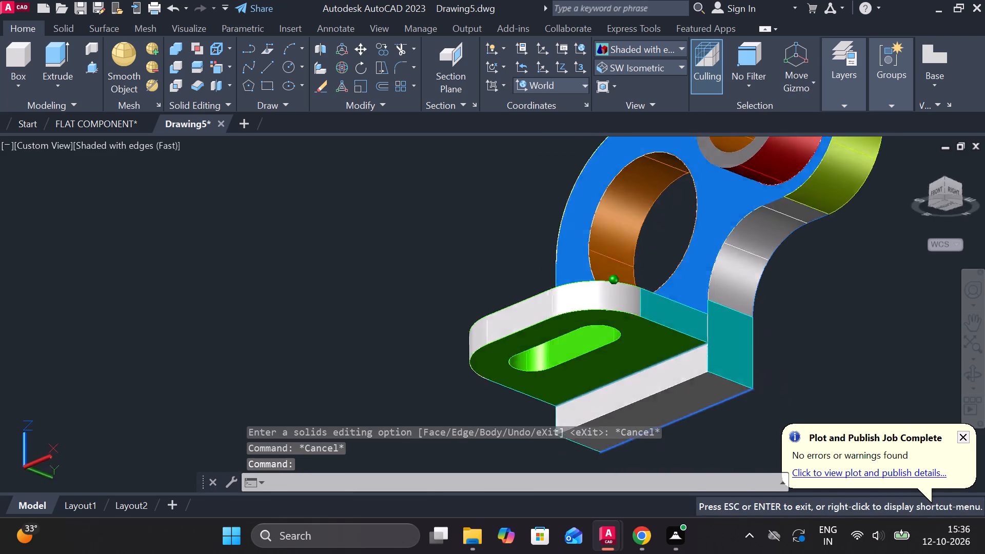
Erase the stray vertical line at the corner where the base plate's side face meets the arm.
shift+middle_drag(689, 308, 758, 310)
scroll(742, 295, up, 2)
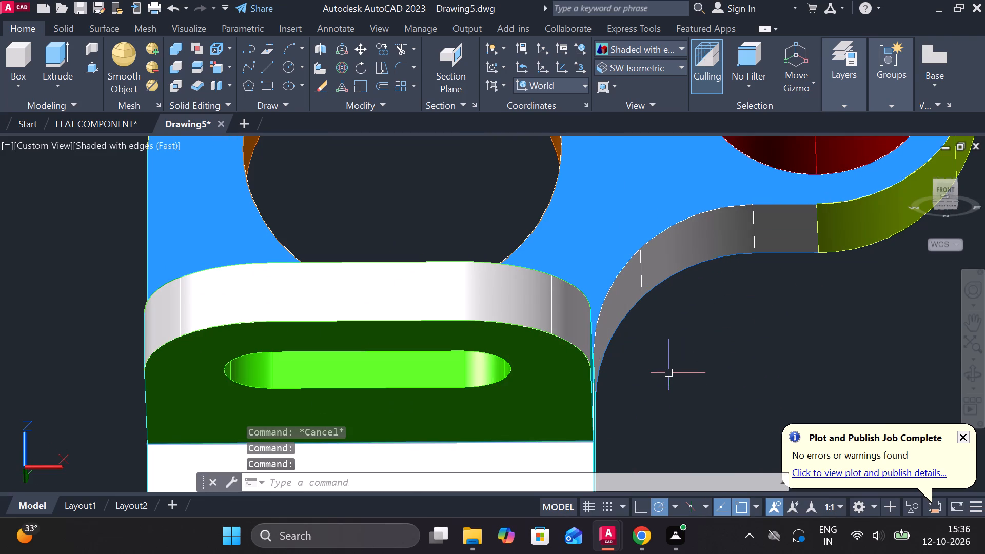
shift+middle_drag(668, 372, 608, 424)
scroll(653, 380, up, 2)
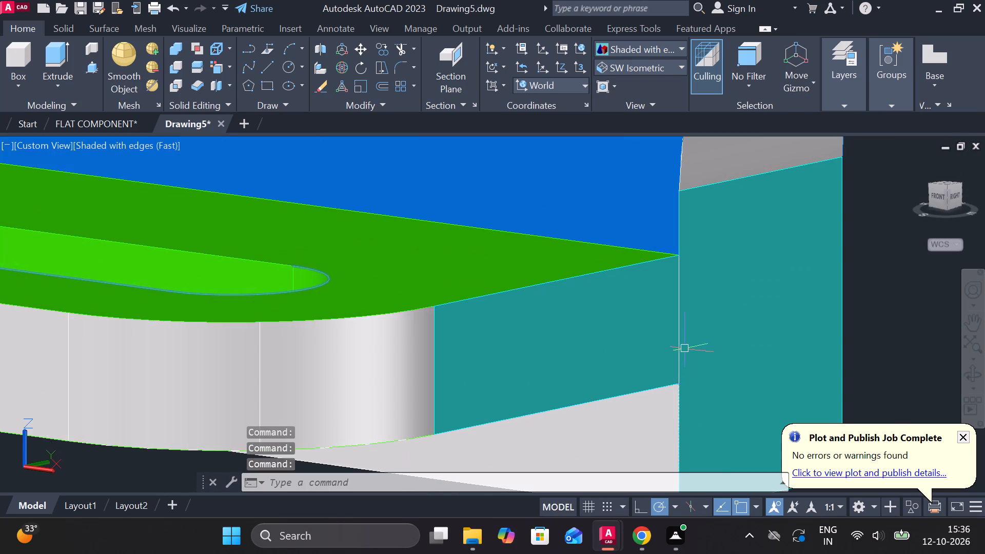
click(679, 335)
scroll(660, 347, down, 2)
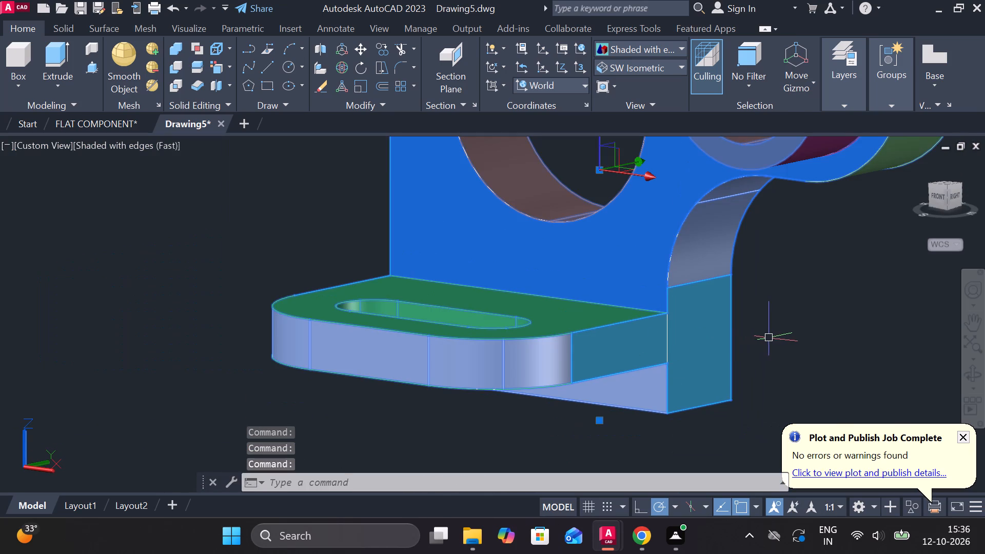
key(Escape)
click(665, 344)
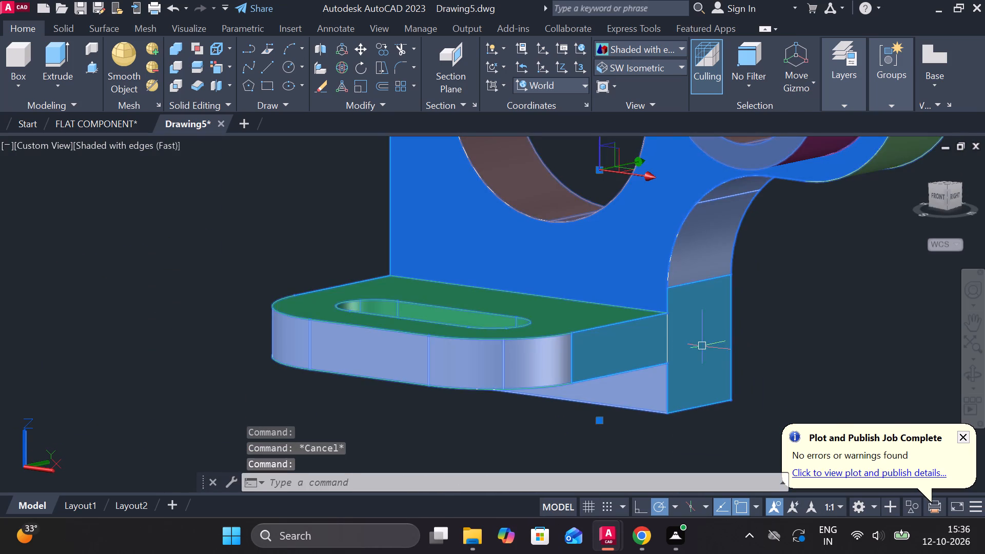
key(Escape)
click(669, 326)
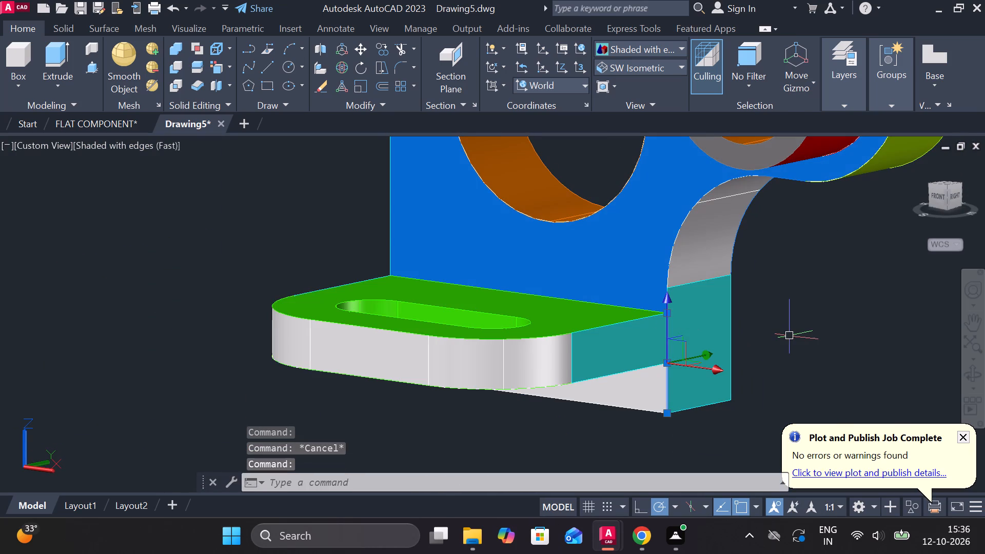
text(E)
key(space)
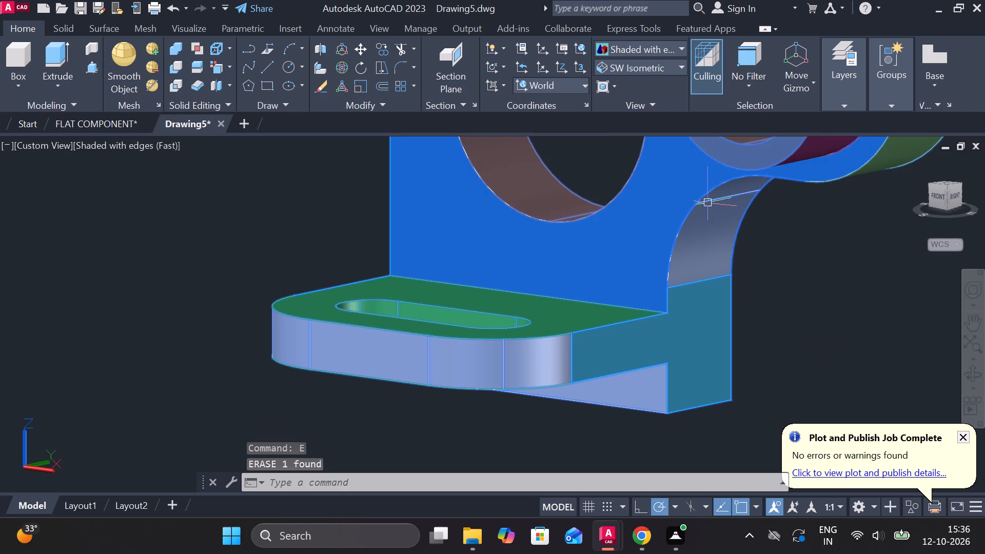
Erase the stray arc along the front edge of the arm's concave curved face.
scroll(707, 201, up, 1)
click(707, 194)
text(E)
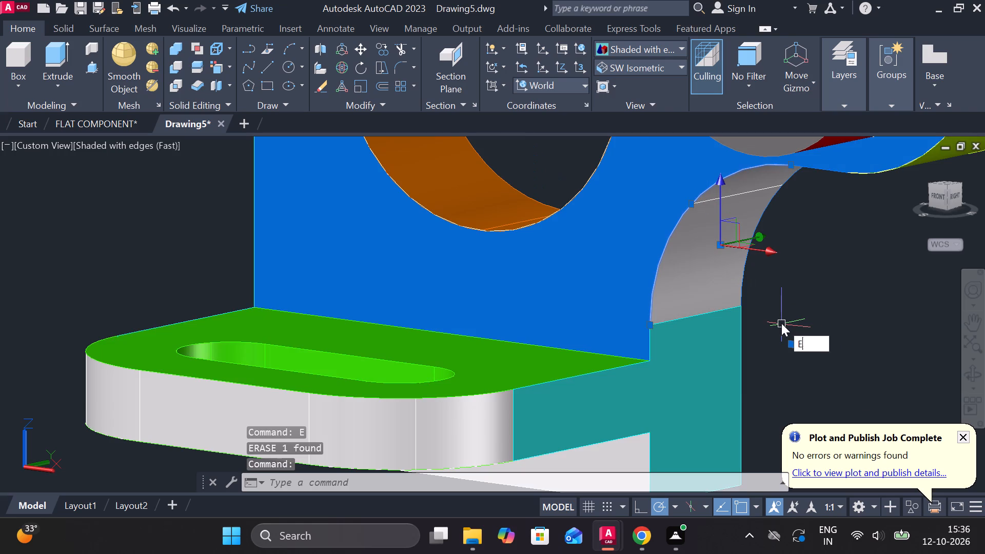
key(space)
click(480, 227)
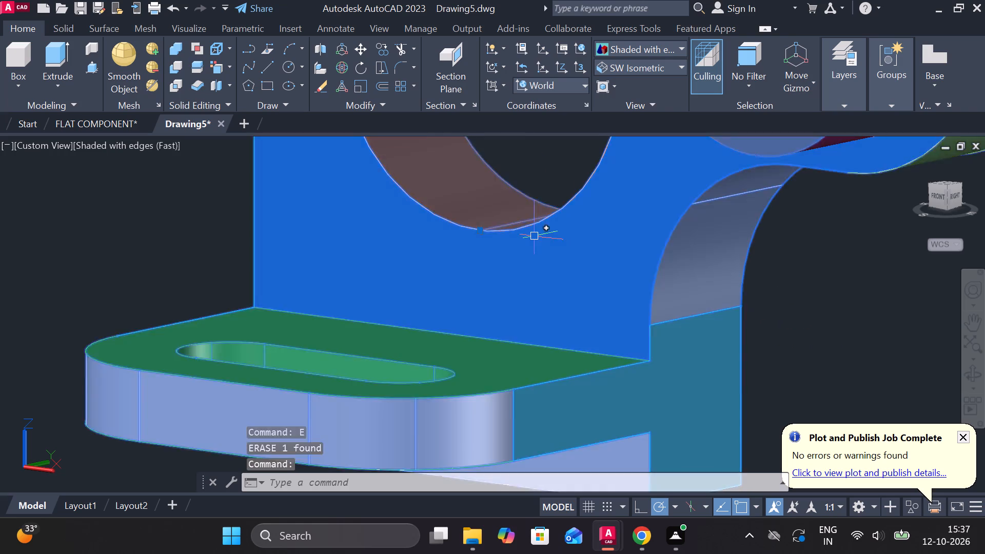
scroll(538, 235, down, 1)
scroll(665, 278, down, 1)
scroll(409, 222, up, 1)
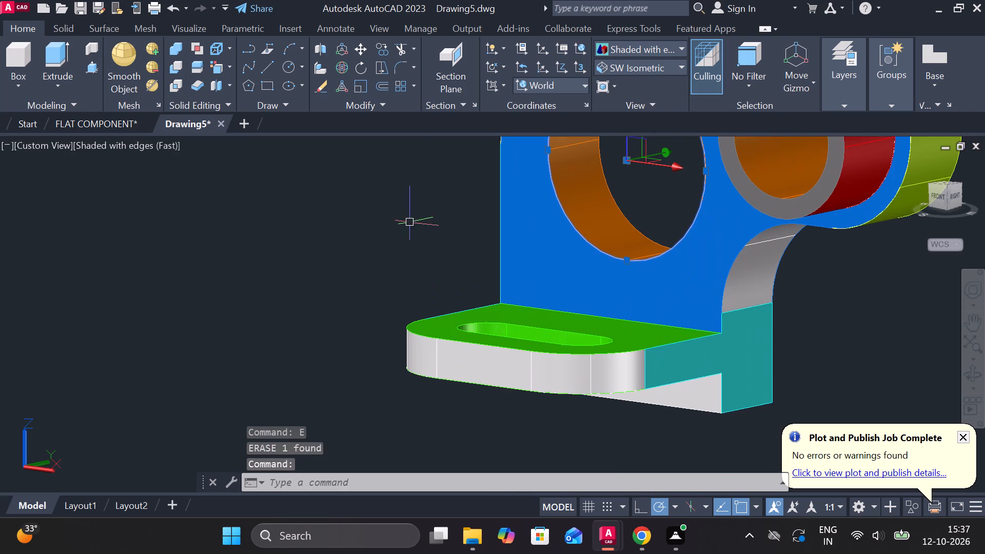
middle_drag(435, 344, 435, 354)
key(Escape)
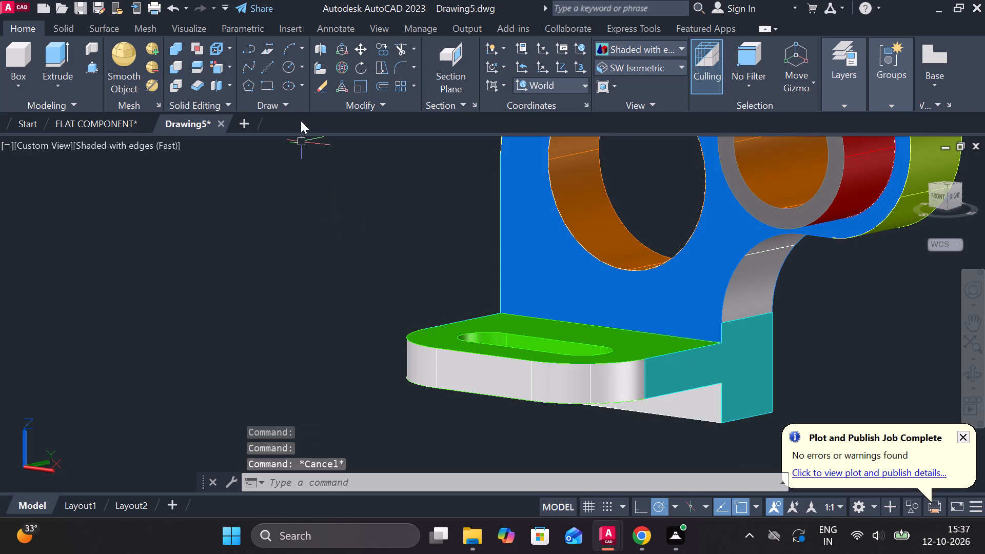
Color the arm's narrow front face below the base plate orange (index 30) with Color Faces.
click(213, 71)
scroll(636, 349, up, 1)
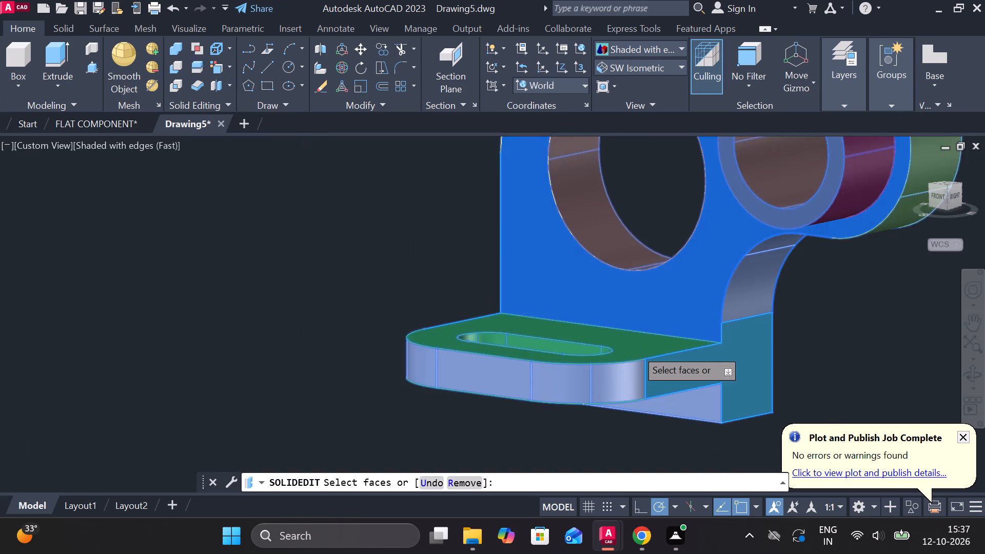
click(697, 439)
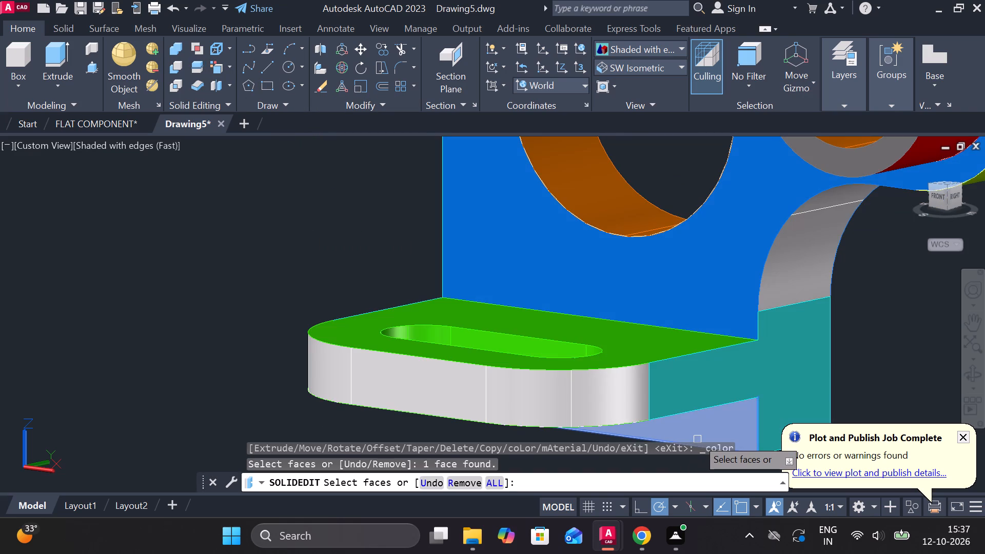
key(Return)
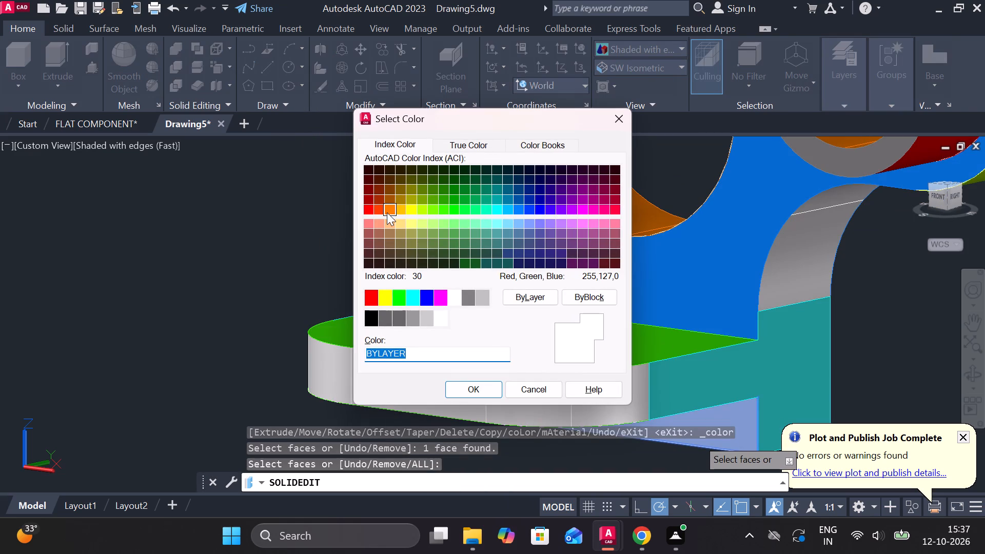
click(390, 214)
click(480, 396)
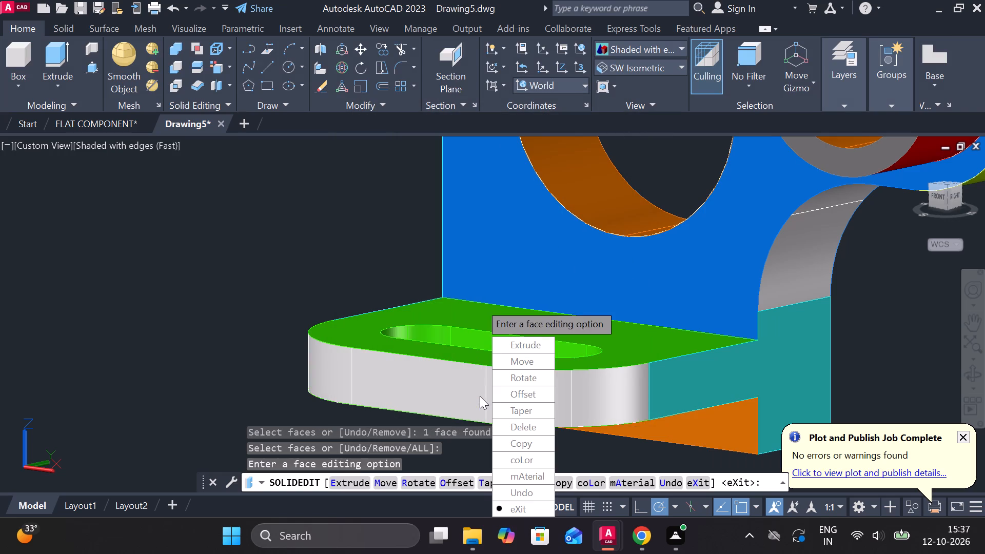
key(Return)
key(Return)
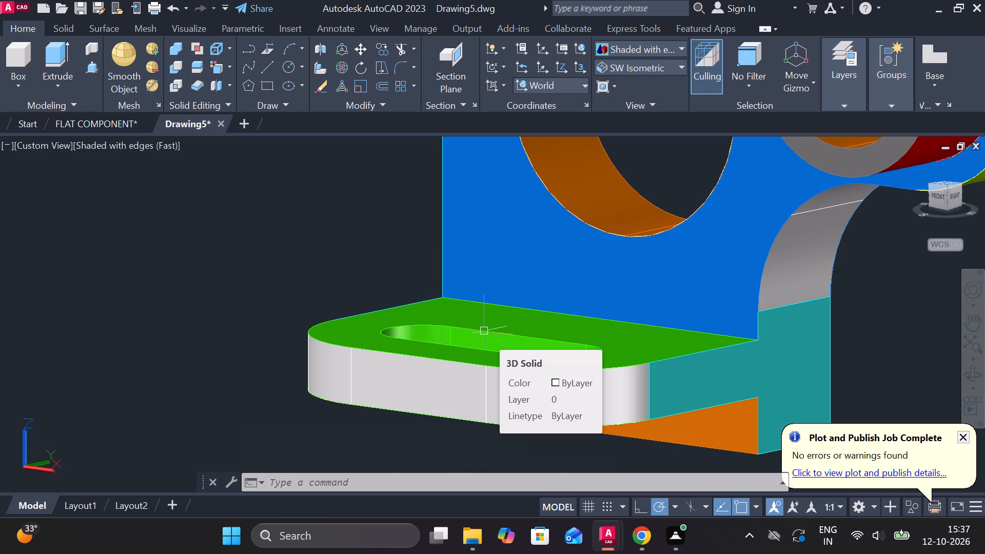
Color the arm's bottom face, concave curved face and adjoining flat underside crimson (index 242) with Color Faces.
scroll(624, 262, down, 2)
scroll(766, 335, up, 2)
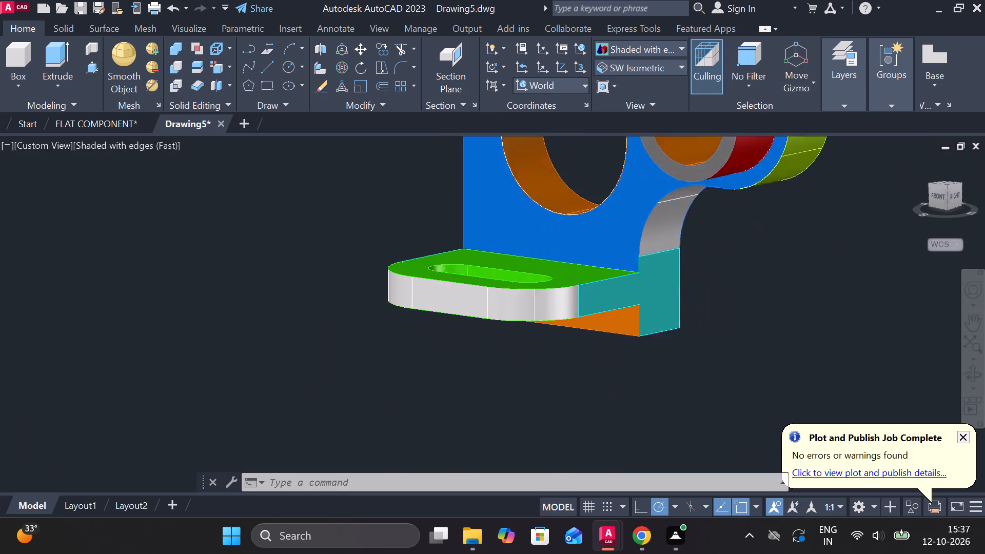
scroll(739, 274, down, 1)
shift+middle_drag(716, 274, 632, 279)
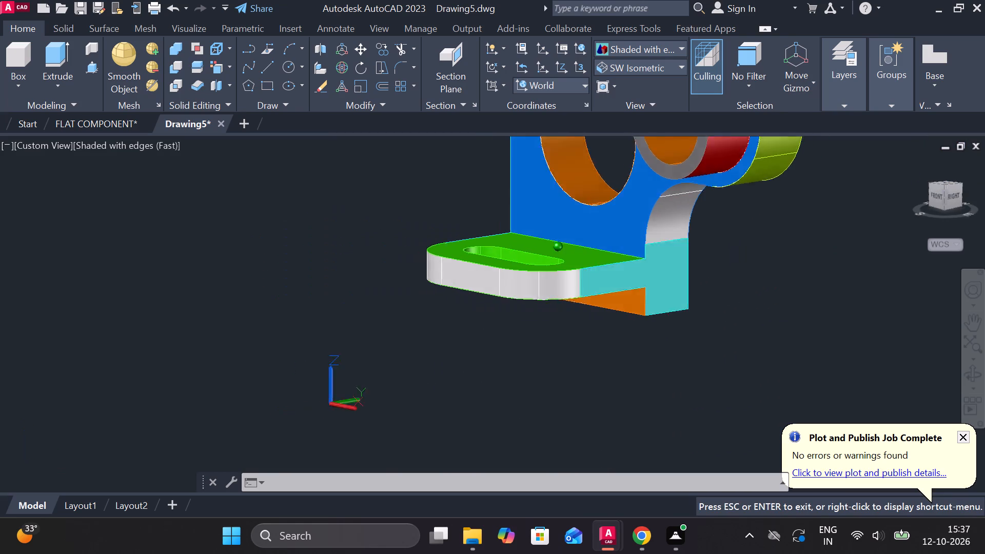
shift+middle_drag(632, 279, 427, 142)
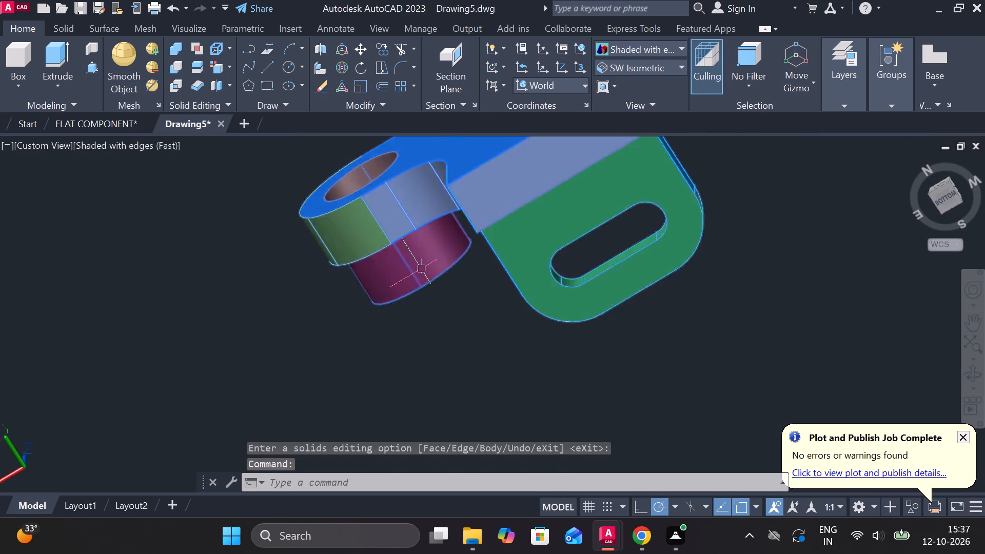
scroll(421, 268, up, 1)
scroll(513, 327, up, 1)
scroll(521, 298, down, 2)
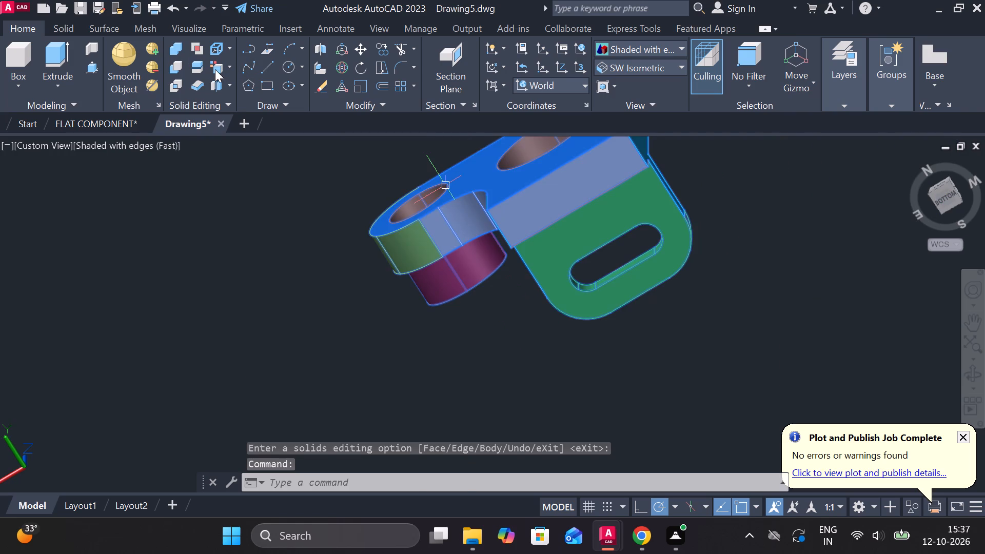
click(215, 69)
scroll(399, 224, up, 3)
click(653, 269)
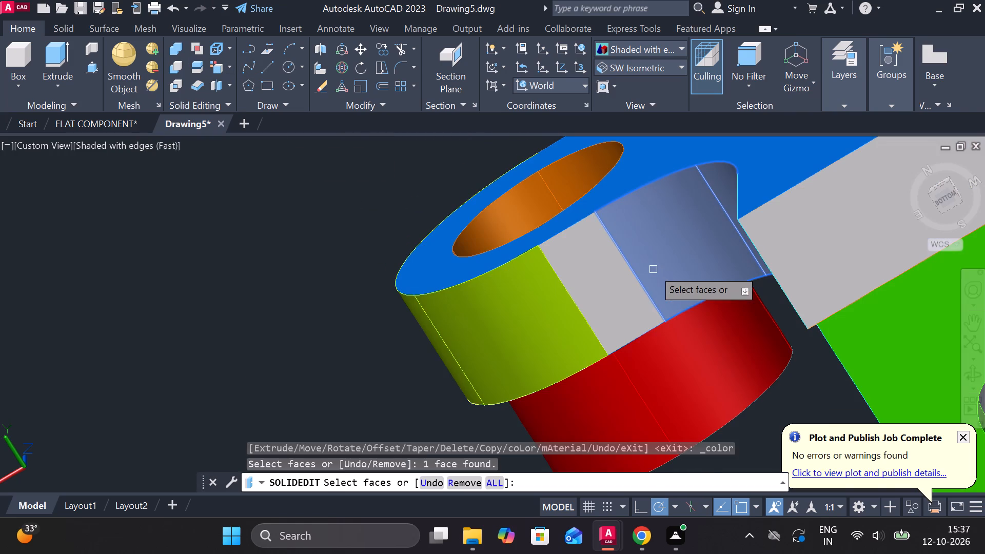
click(593, 284)
click(804, 249)
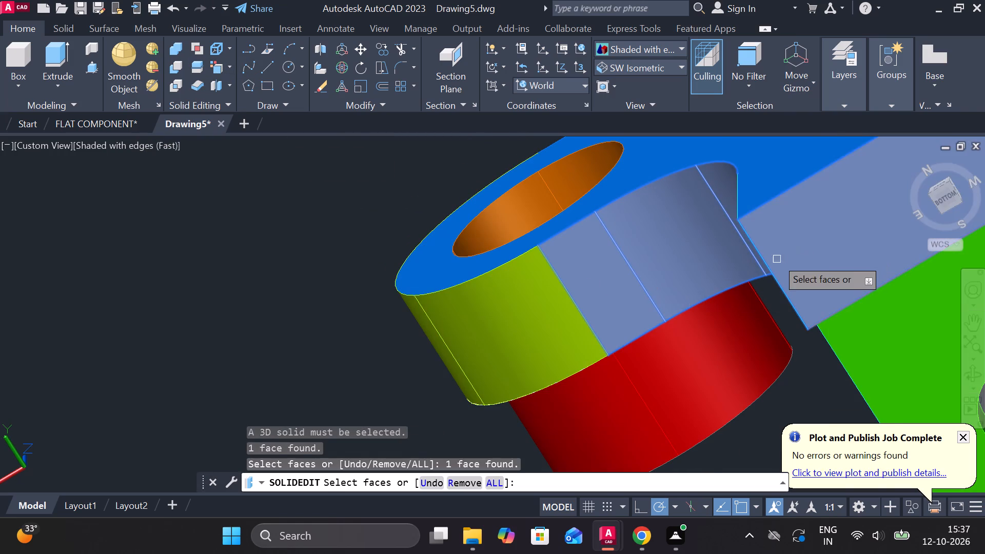
scroll(777, 259, down, 2)
middle_drag(647, 268, 511, 263)
shift+middle_drag(528, 254, 552, 250)
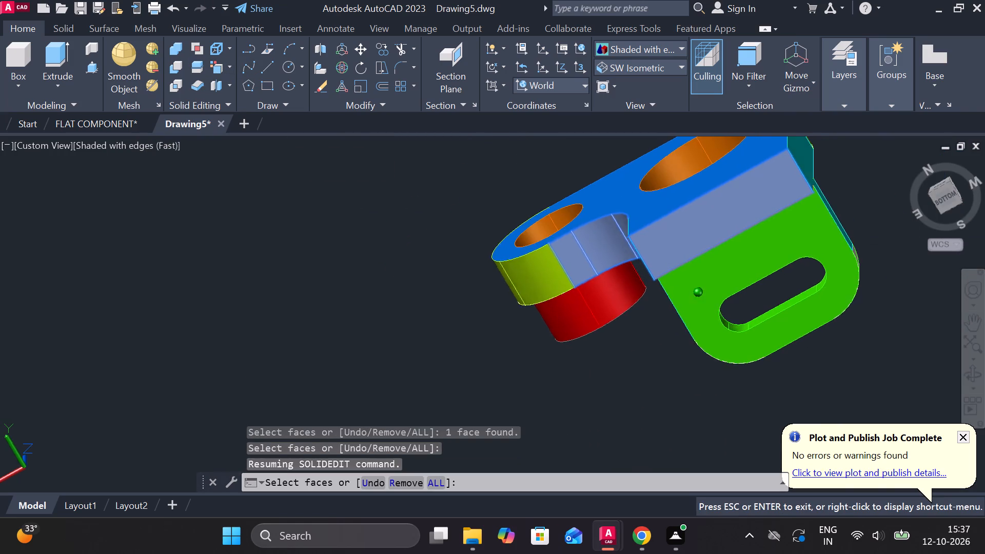
shift+middle_drag(552, 250, 431, 332)
key(Return)
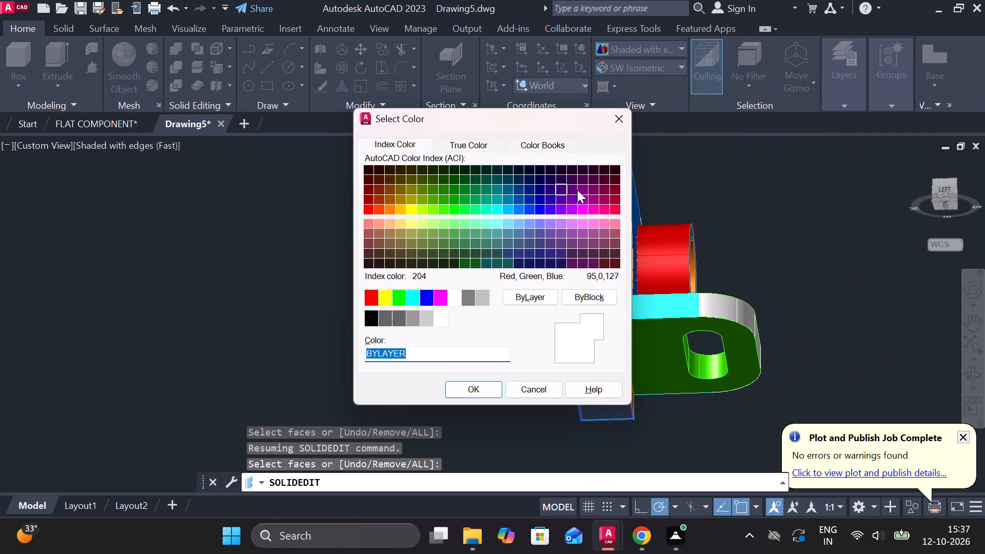
click(614, 167)
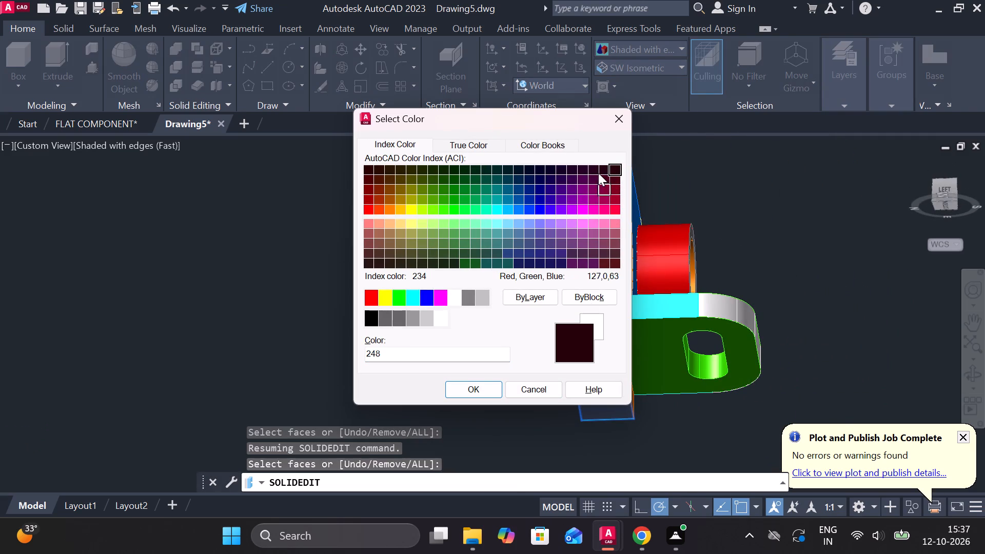
click(614, 203)
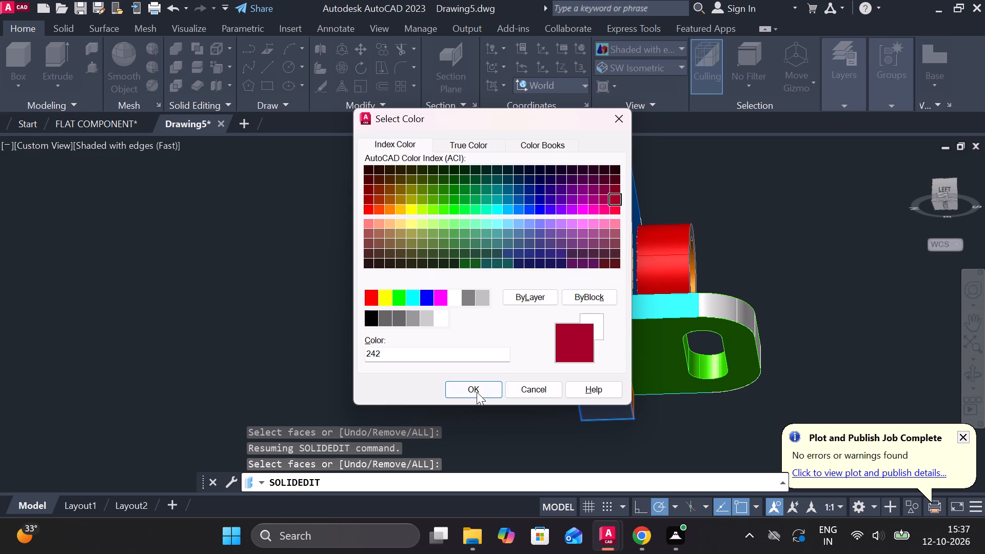
click(478, 391)
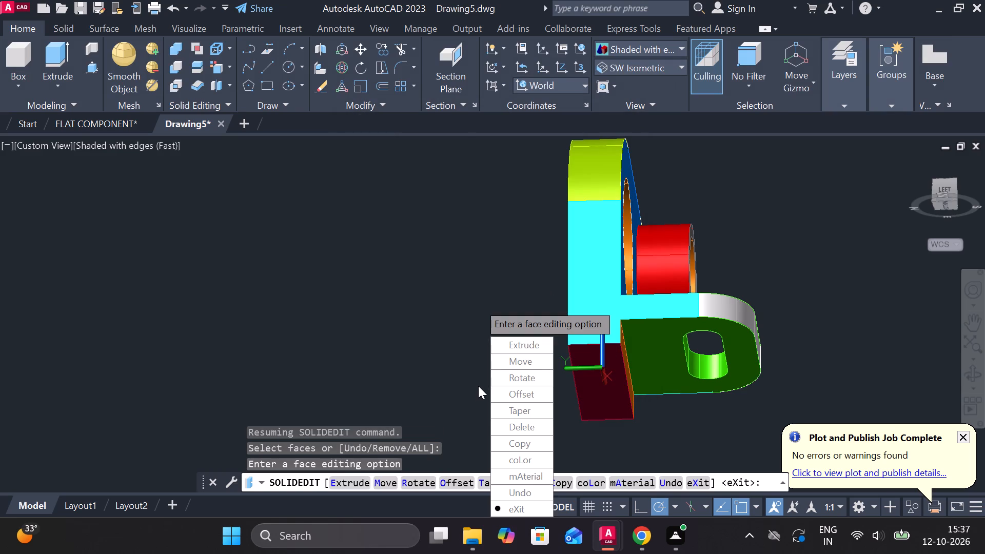
key(Return)
key(Return)
Color the arm's top flat face and the base plate's front, rounded-corner and bottom faces purple (index 183) with Color Faces.
scroll(576, 339, down, 1)
shift+middle_drag(579, 339, 427, 438)
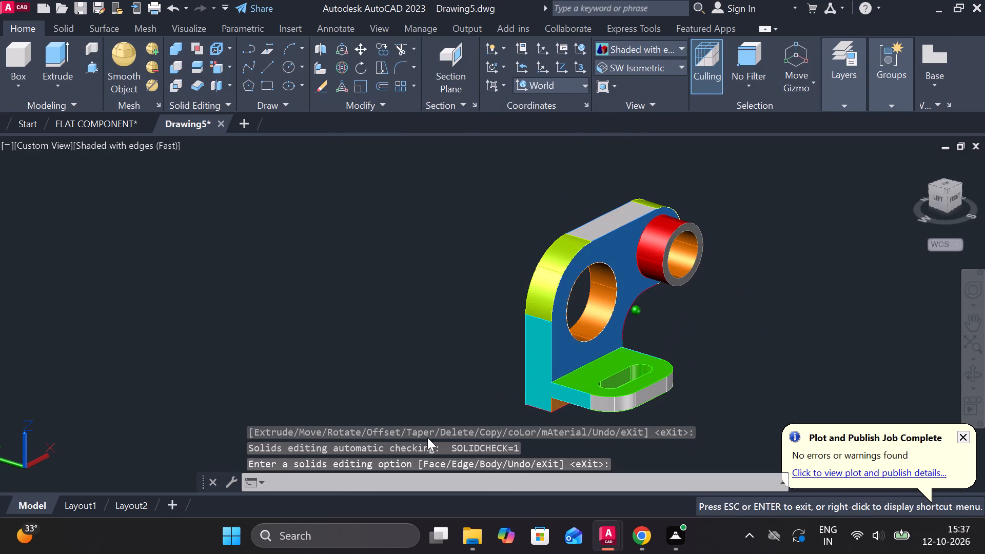
shift+middle_drag(427, 438, 373, 426)
shift+middle_drag(746, 321, 539, 319)
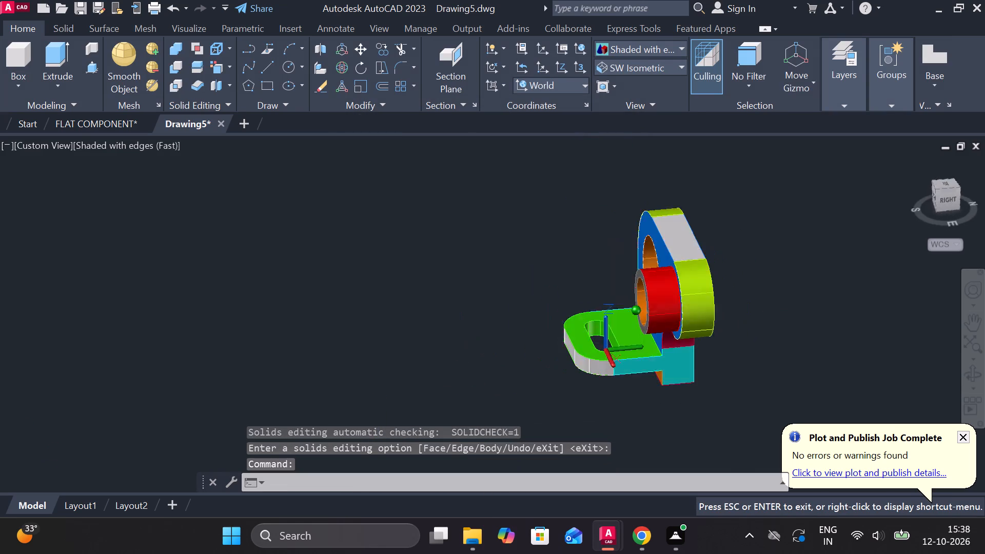
shift+middle_drag(539, 319, 636, 361)
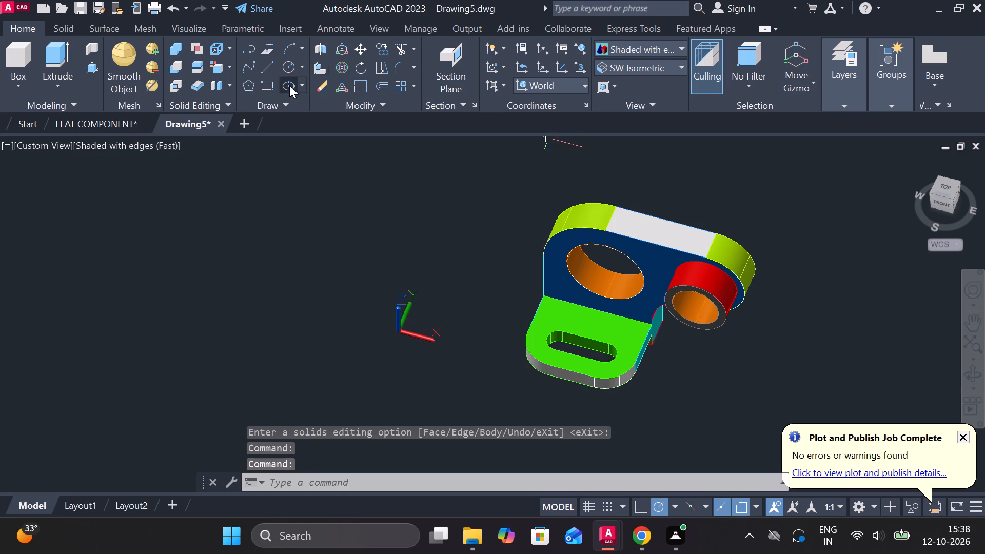
click(223, 67)
click(666, 229)
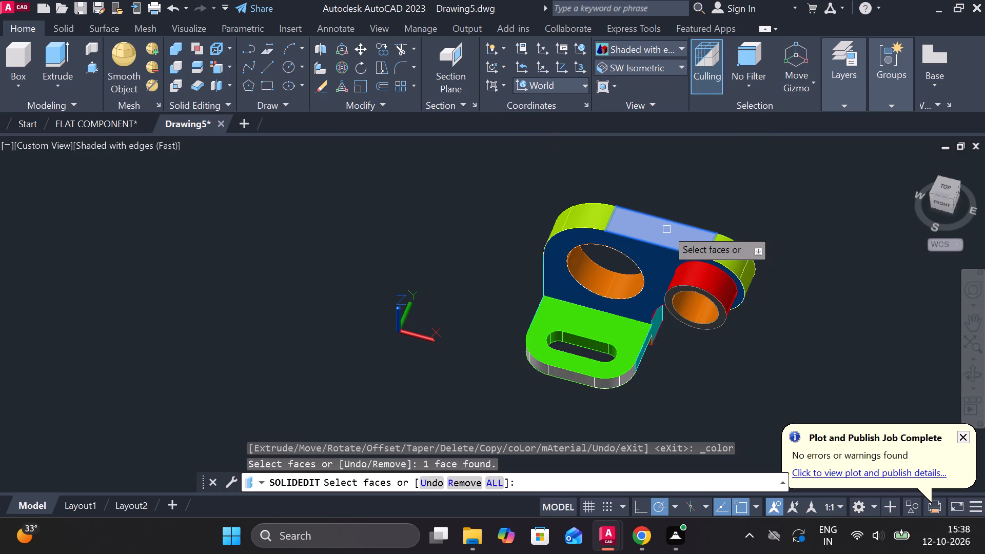
scroll(574, 369, up, 1)
click(580, 385)
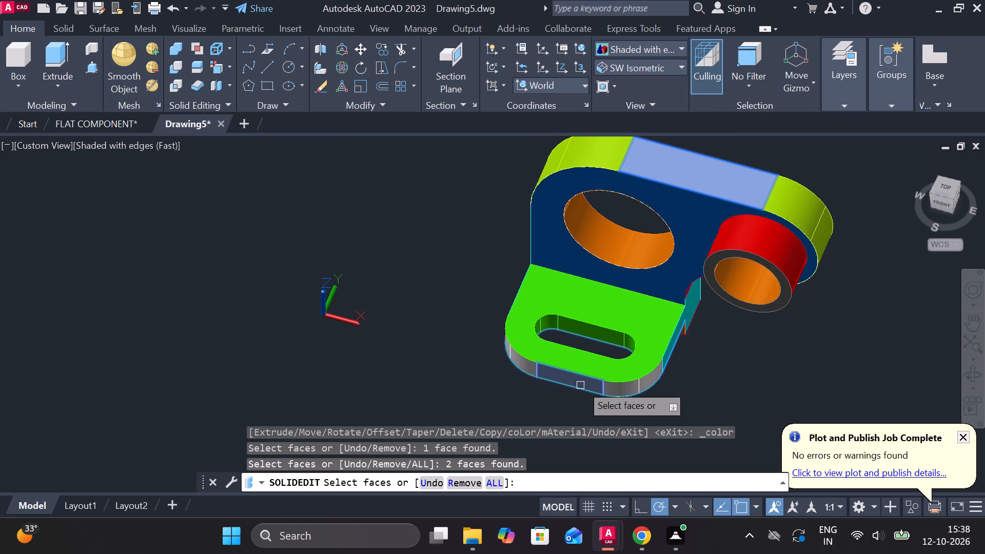
click(617, 391)
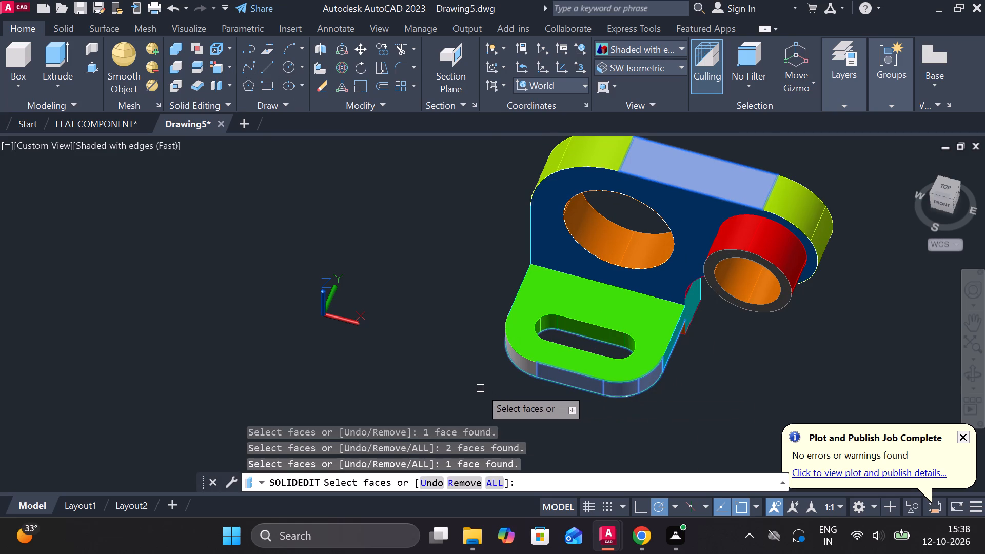
shift+middle_drag(500, 389, 573, 392)
scroll(565, 428, up, 2)
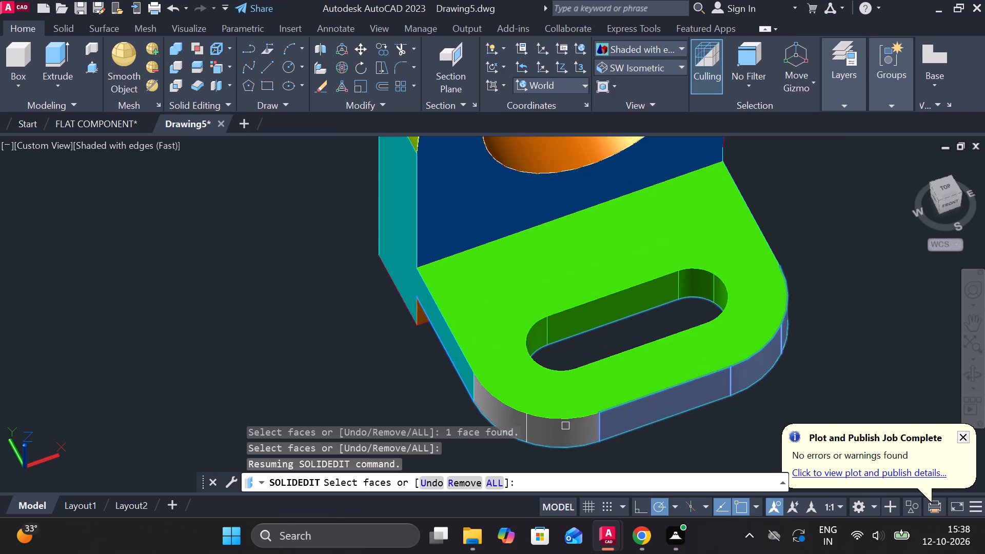
middle_drag(565, 425, 625, 344)
scroll(602, 333, up, 2)
click(548, 371)
scroll(619, 361, down, 1)
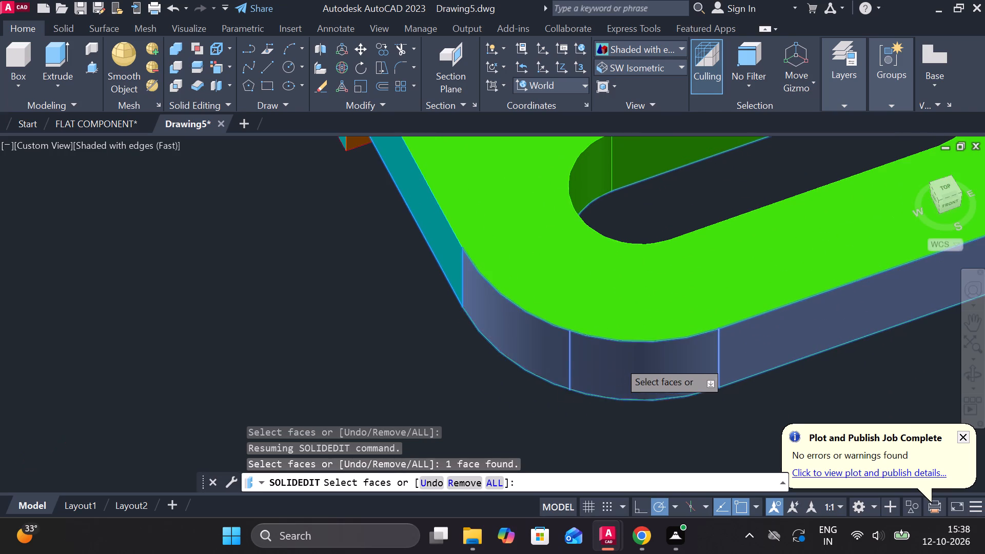
scroll(619, 361, down, 1)
key(Return)
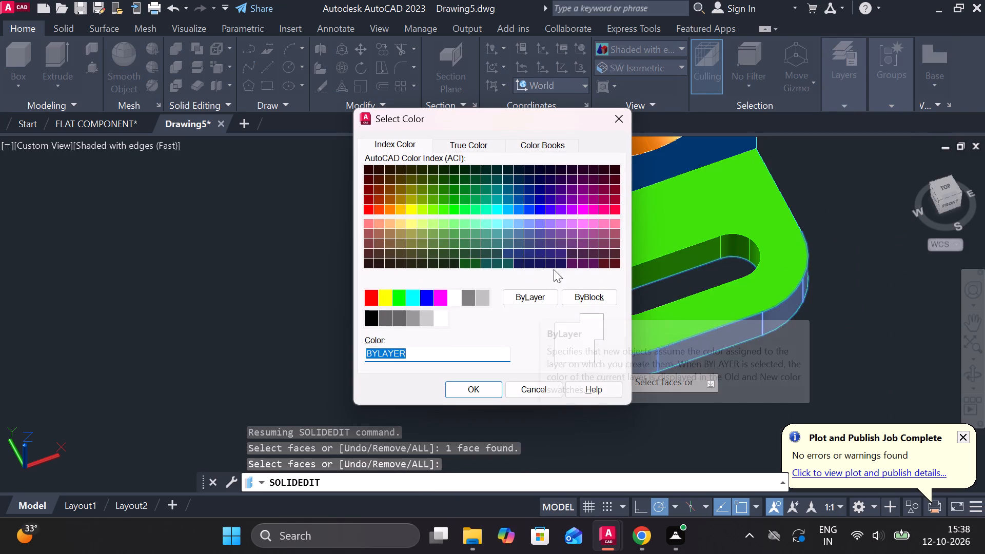
click(549, 236)
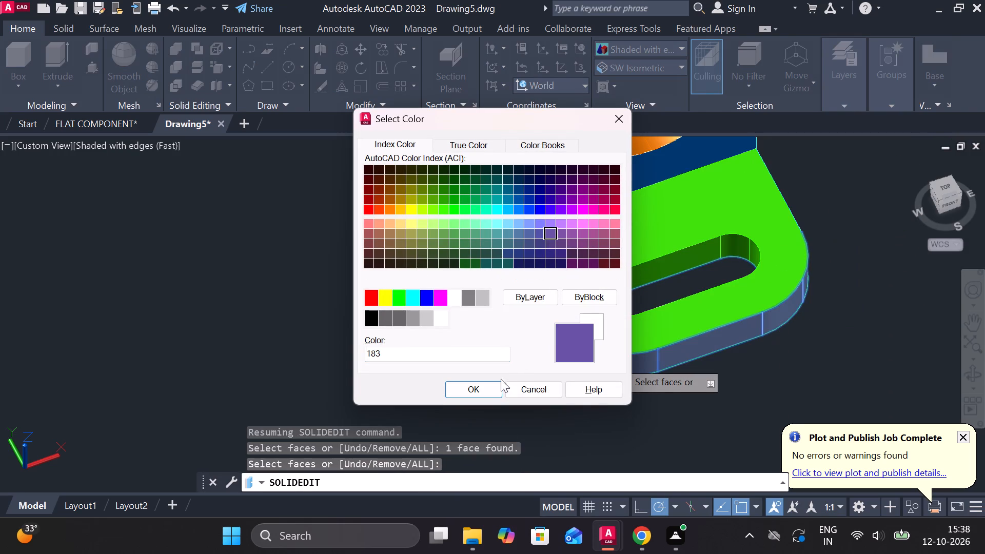
click(494, 389)
key(Return)
key(Return)
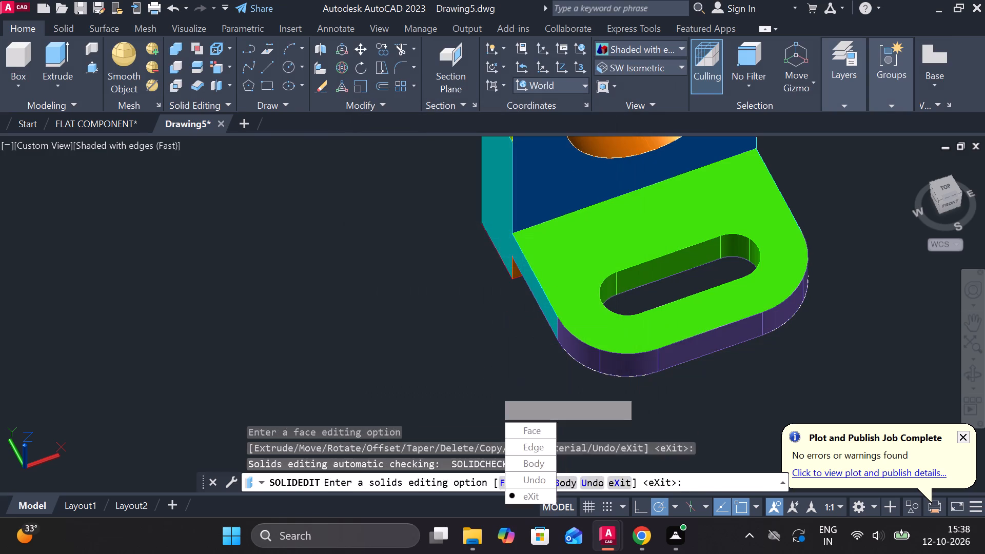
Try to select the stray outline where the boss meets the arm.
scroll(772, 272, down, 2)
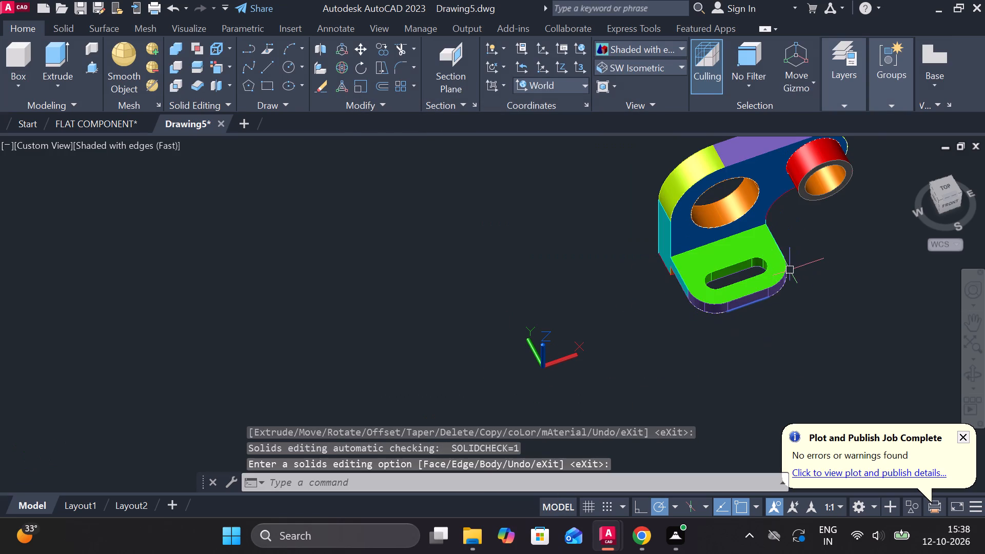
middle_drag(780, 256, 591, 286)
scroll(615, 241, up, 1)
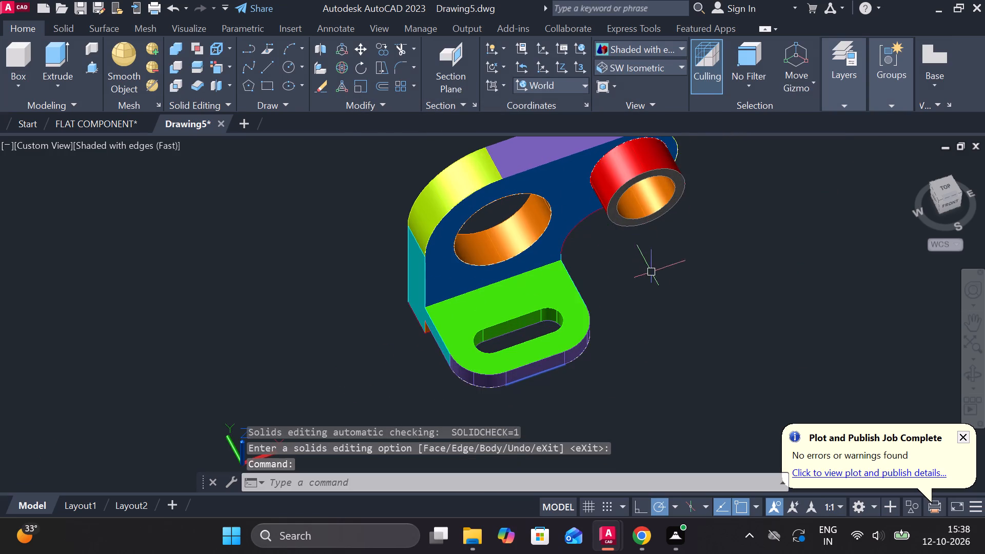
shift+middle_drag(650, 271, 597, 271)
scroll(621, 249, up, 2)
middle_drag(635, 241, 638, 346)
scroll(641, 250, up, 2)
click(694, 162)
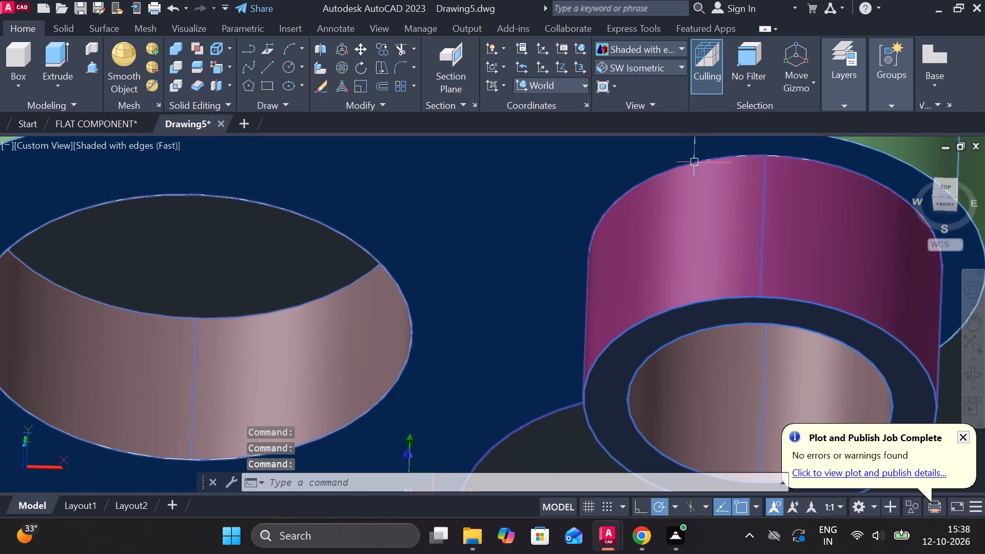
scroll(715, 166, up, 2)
Switch to the 2D Wireframe visual style and examine the bracket's edges around the arm and base plate for leftover lines.
click(647, 42)
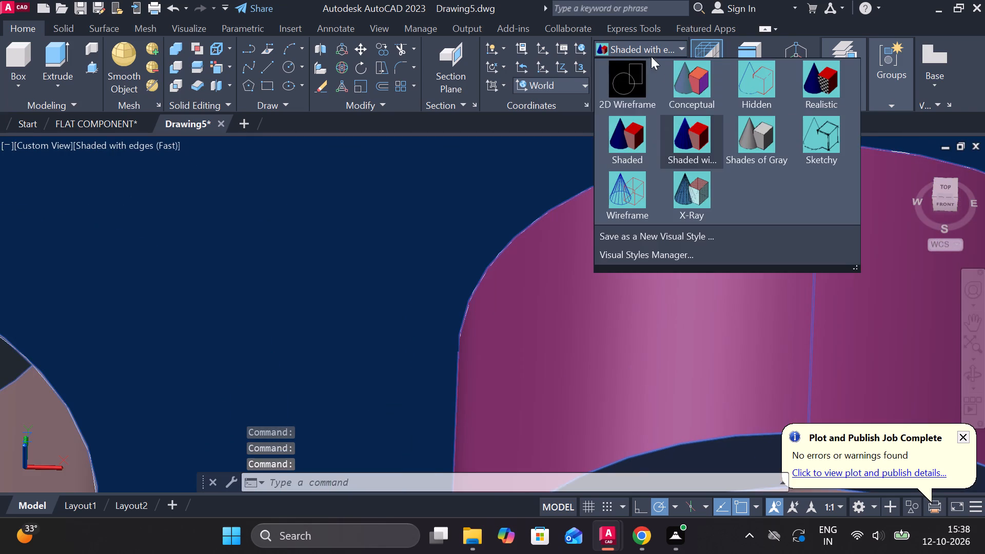
click(620, 71)
scroll(705, 190, down, 3)
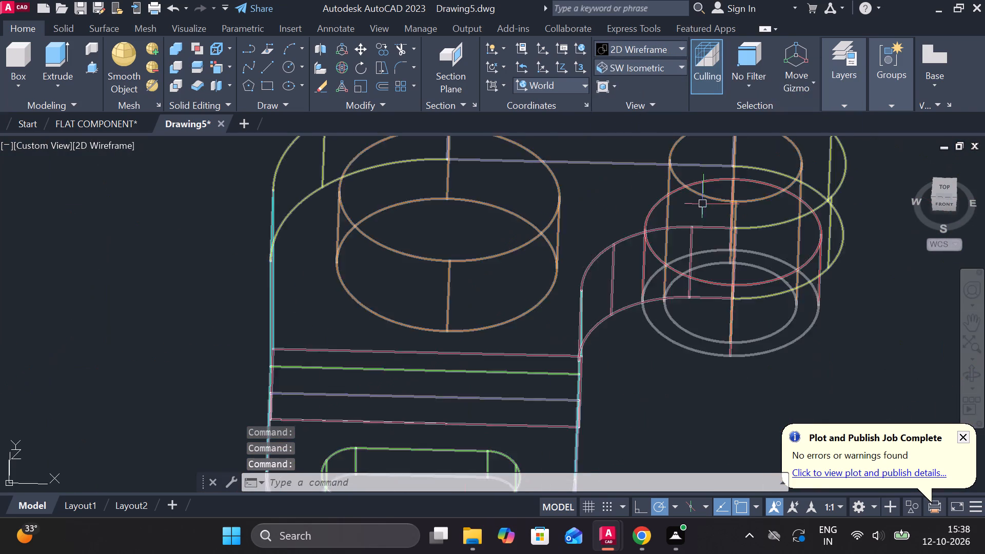
scroll(685, 261, down, 1)
shift+middle_drag(758, 284, 651, 303)
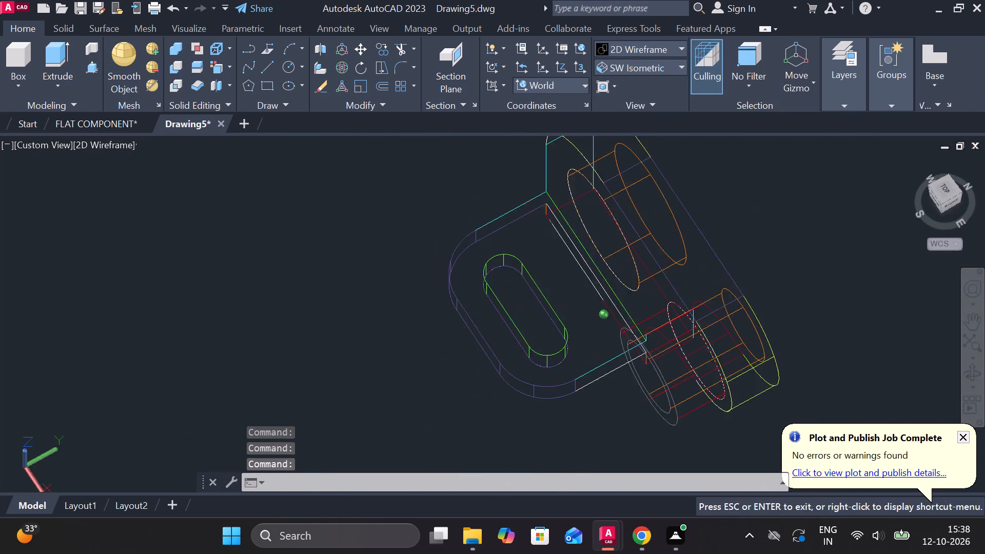
shift+middle_drag(651, 303, 636, 285)
scroll(612, 213, up, 3)
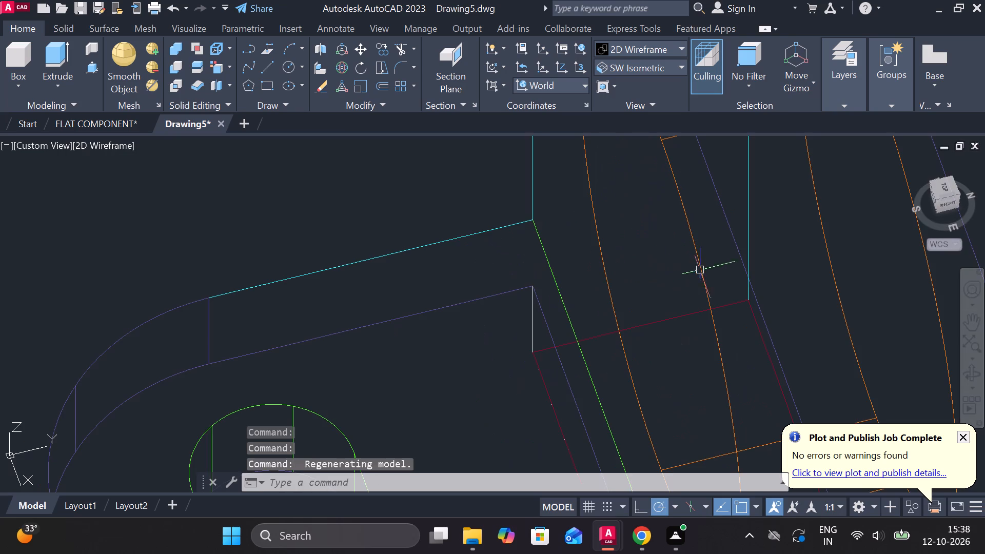
scroll(705, 277, up, 9)
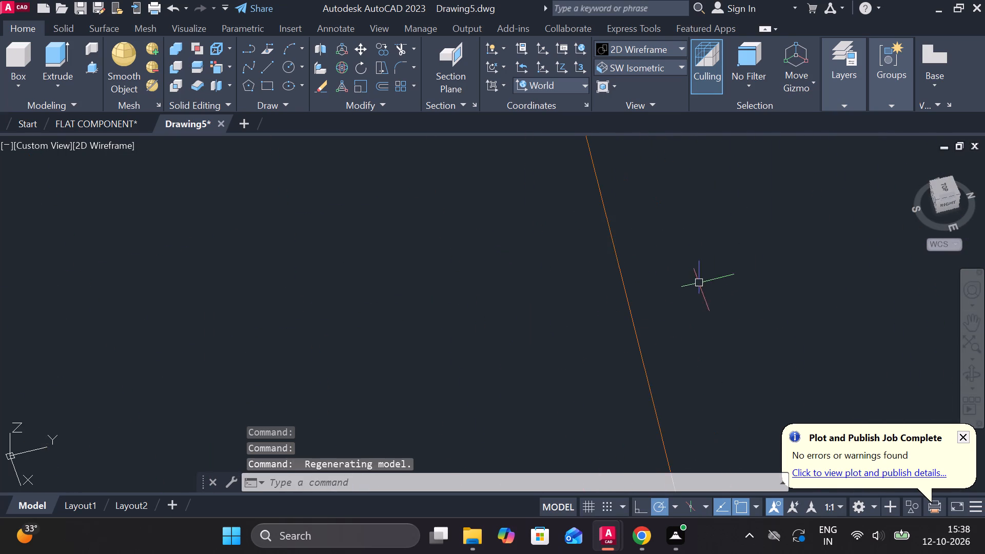
scroll(647, 320, down, 10)
shift+middle_drag(658, 342, 702, 295)
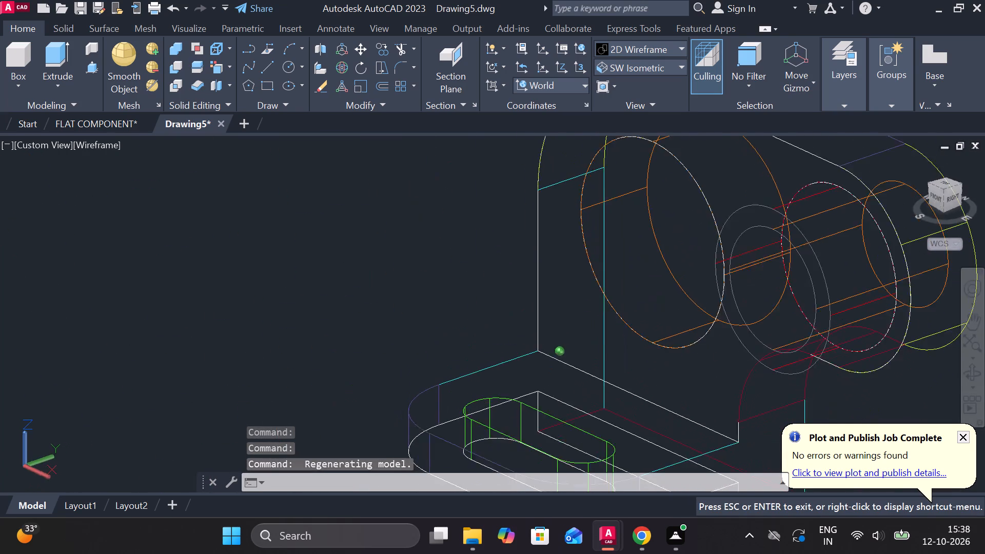
shift+middle_drag(702, 295, 713, 312)
scroll(834, 253, down, 2)
scroll(730, 364, up, 1)
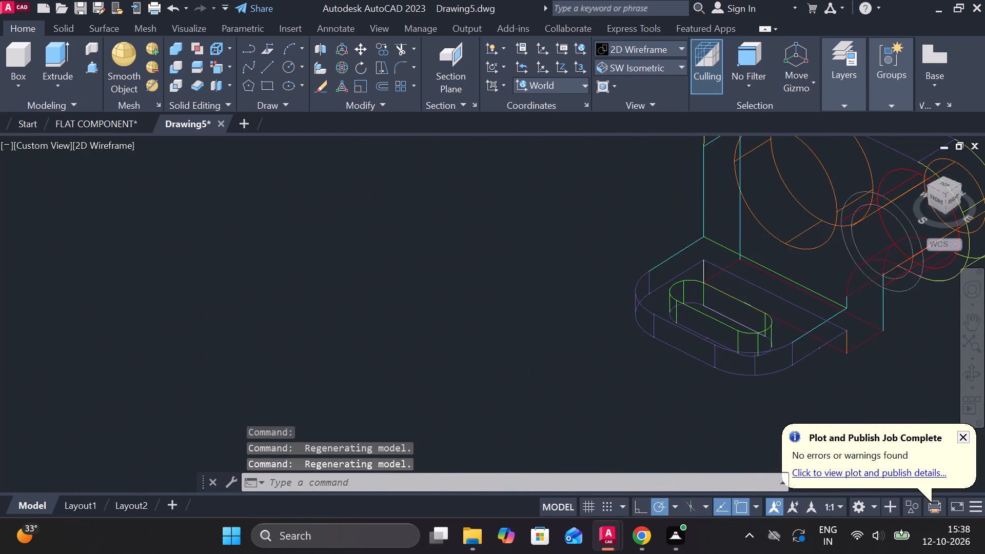
scroll(728, 364, up, 1)
scroll(763, 337, up, 2)
middle_drag(814, 262, 721, 330)
scroll(776, 295, up, 3)
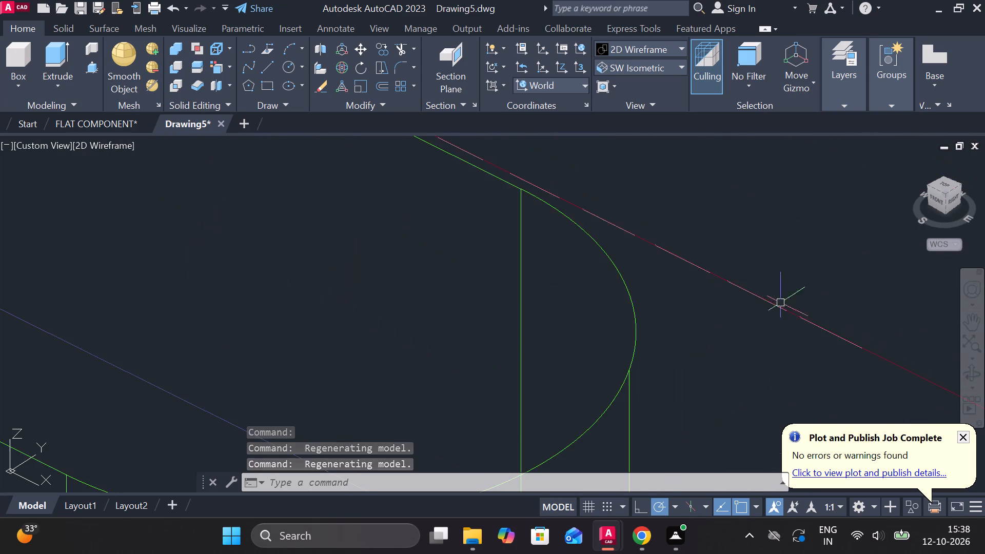
scroll(785, 313, up, 8)
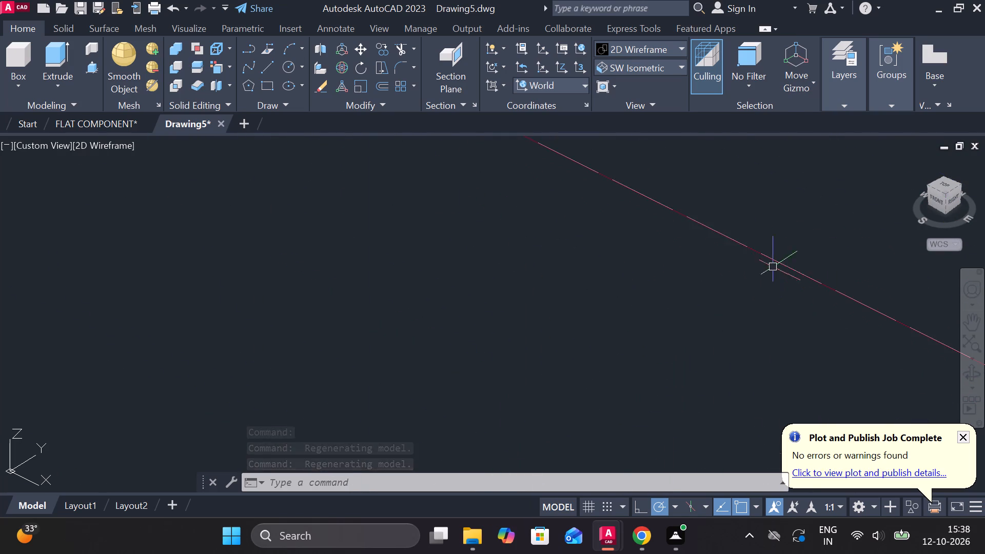
scroll(762, 255, up, 3)
click(745, 245)
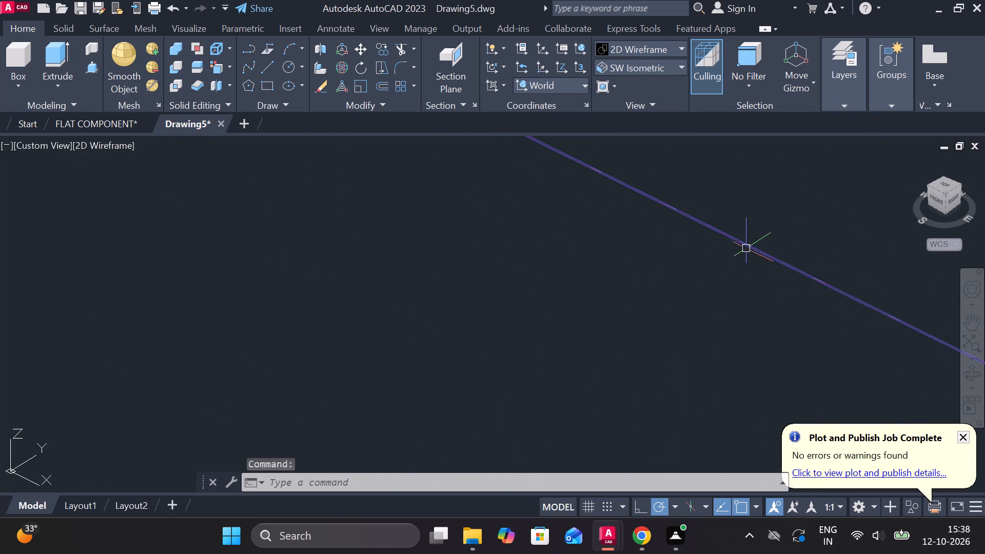
scroll(746, 249, down, 15)
key(Escape)
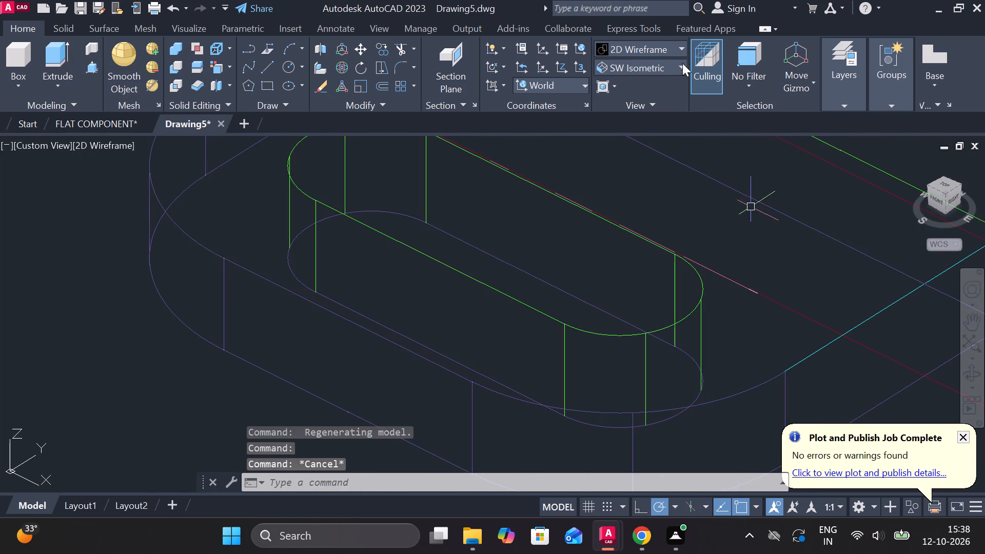
Try the Shades of Gray visual style and set the display to Hidden.
click(663, 50)
click(730, 115)
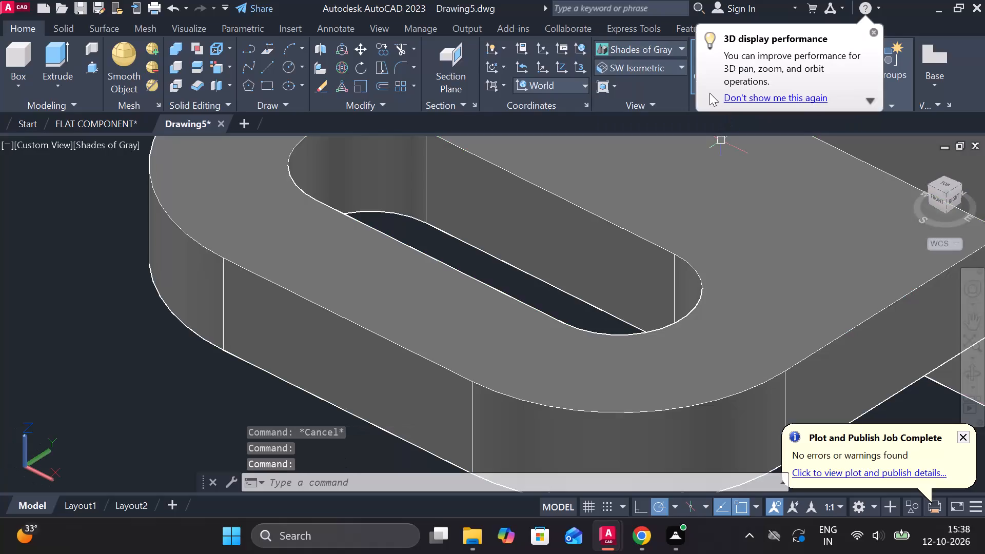
click(650, 53)
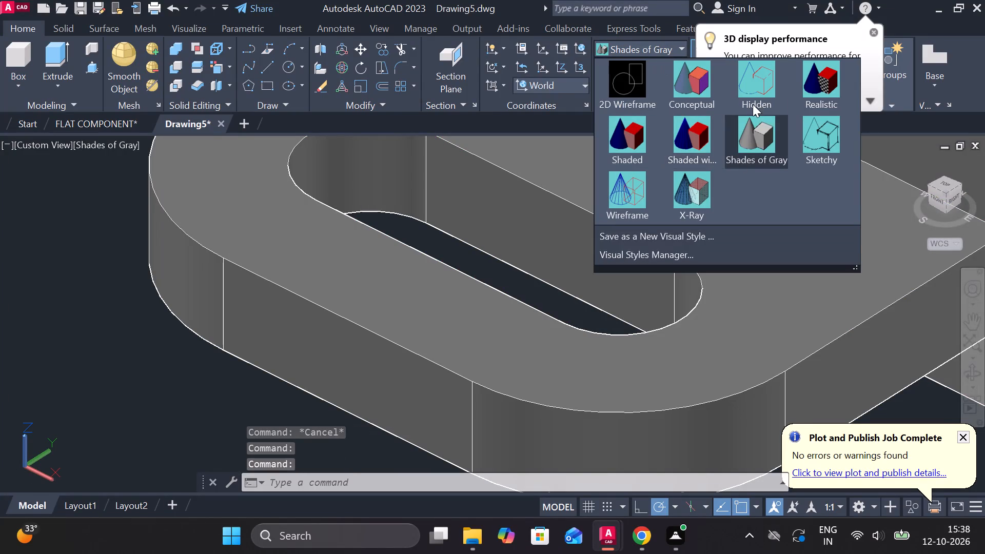
click(755, 103)
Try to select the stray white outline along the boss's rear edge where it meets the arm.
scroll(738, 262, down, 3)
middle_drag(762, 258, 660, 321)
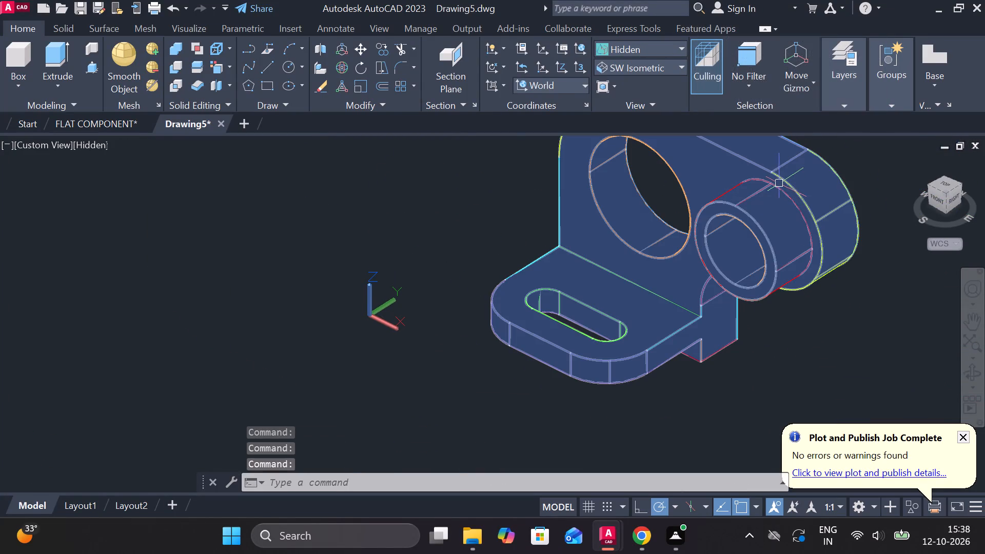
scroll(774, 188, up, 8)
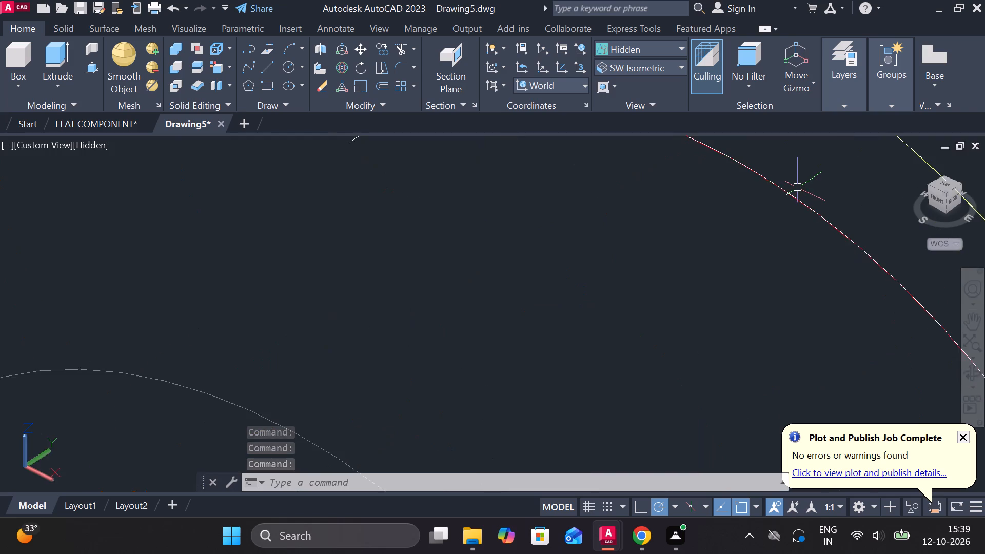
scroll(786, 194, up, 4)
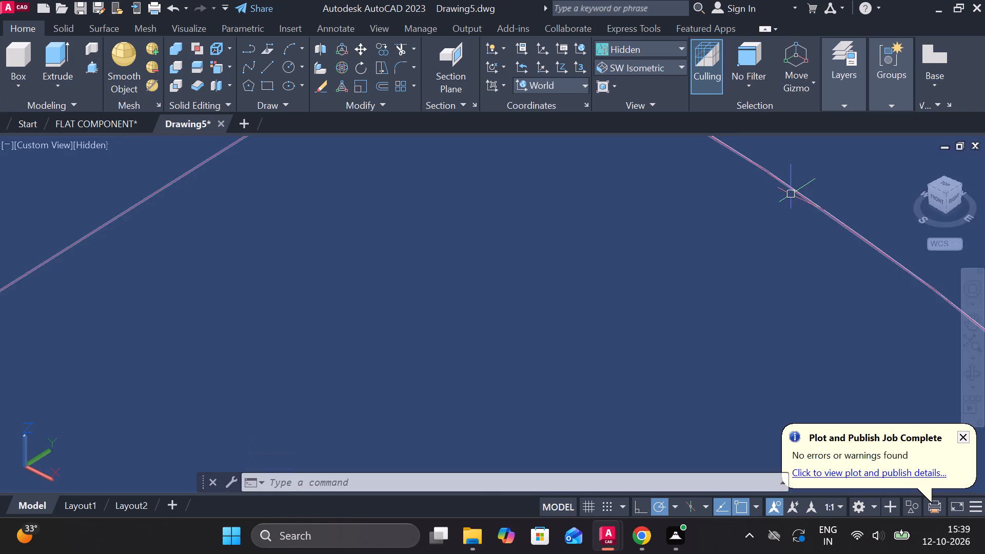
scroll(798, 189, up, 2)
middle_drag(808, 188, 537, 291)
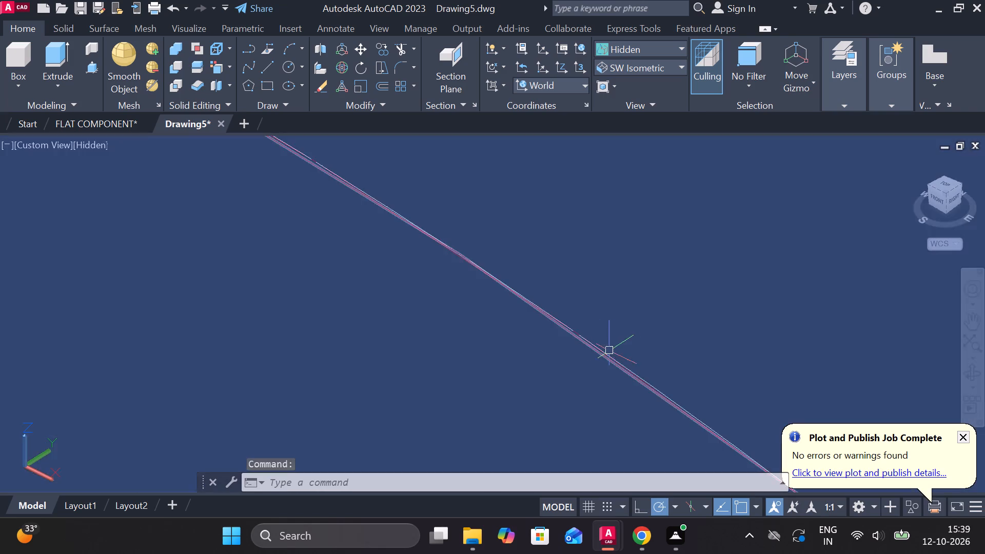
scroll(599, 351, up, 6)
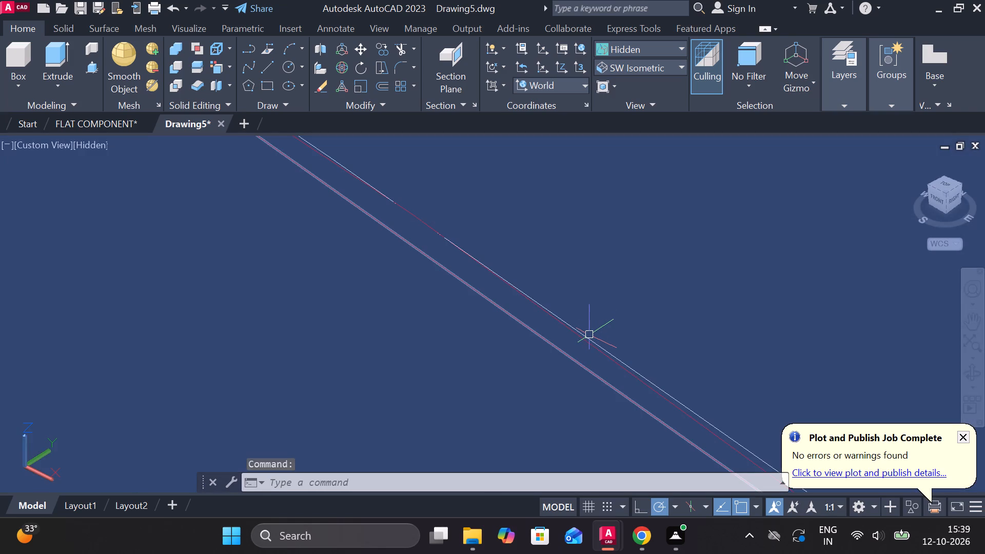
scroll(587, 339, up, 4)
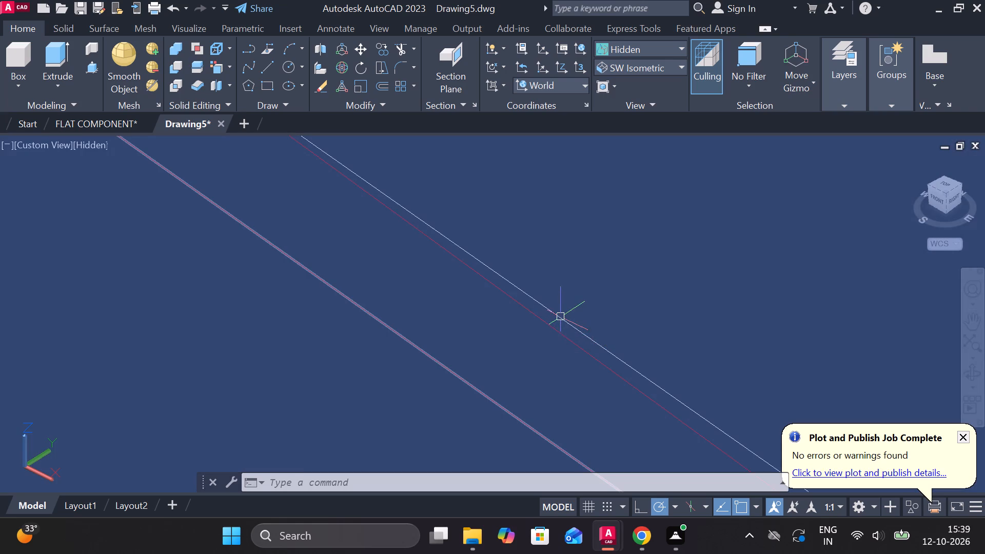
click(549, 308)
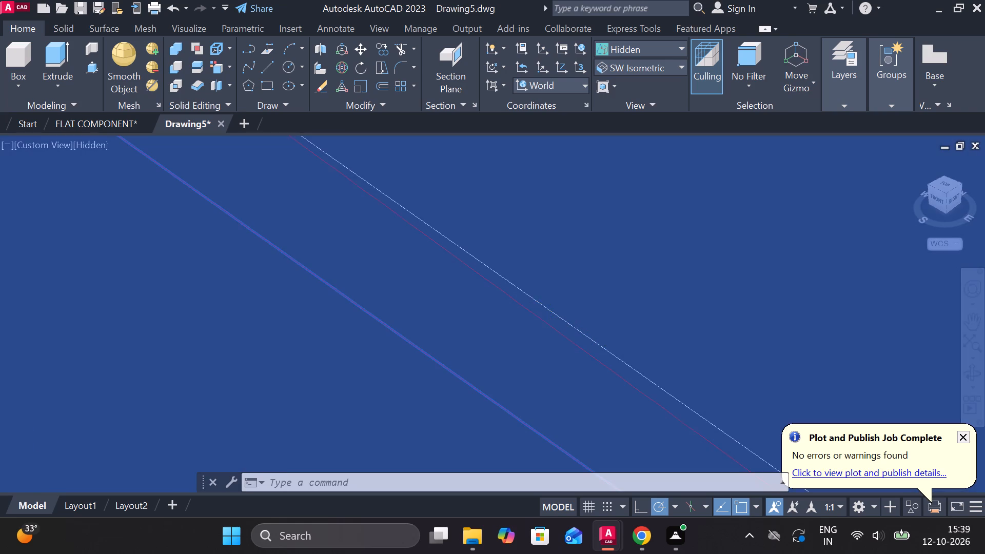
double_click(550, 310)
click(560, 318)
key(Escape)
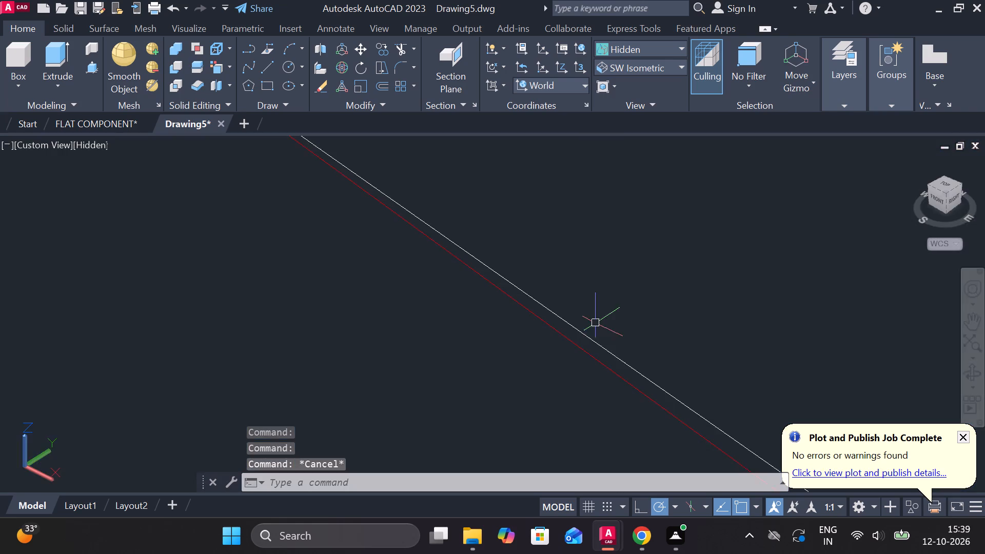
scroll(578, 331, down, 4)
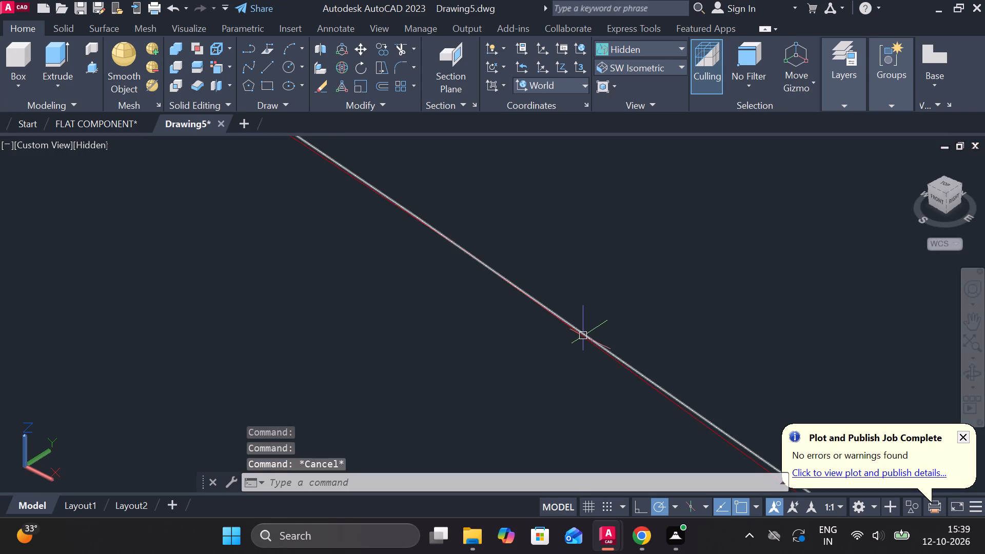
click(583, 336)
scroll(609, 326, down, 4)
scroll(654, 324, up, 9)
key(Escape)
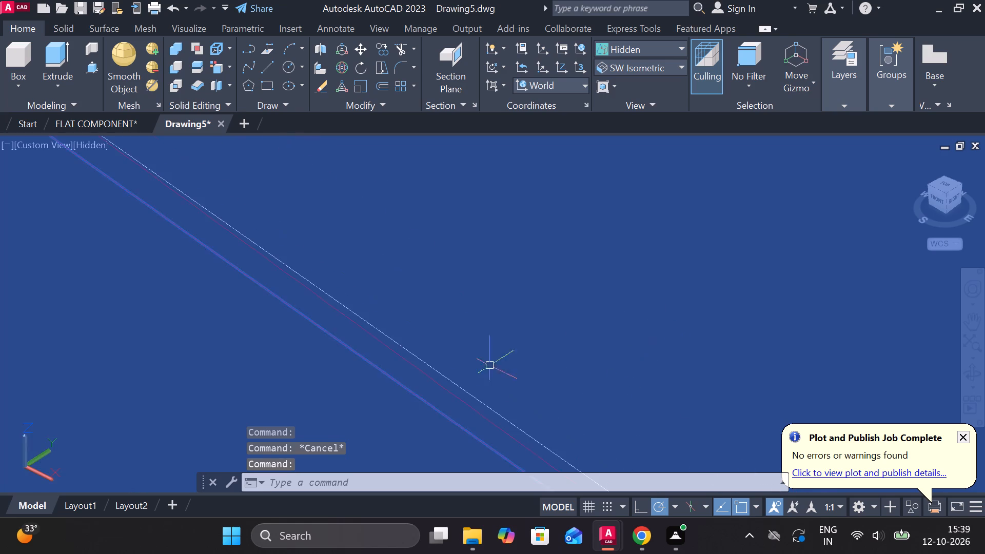
Erase the stray white outline that runs beside the boss's red rear edge on the arm's front face.
scroll(455, 379, up, 5)
click(429, 400)
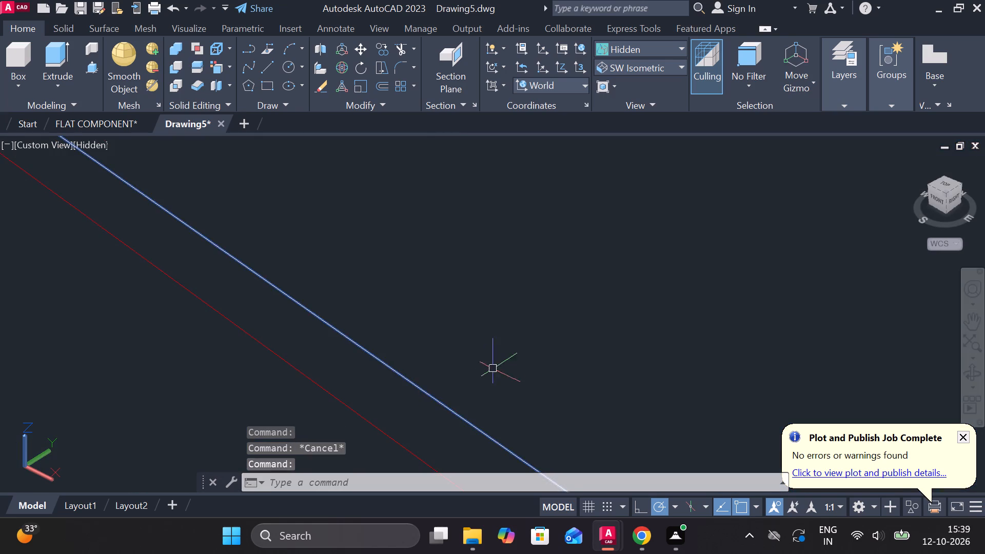
text(E)
key(space)
Erase the stray white line along the front edge of the arm's rounded end beside the boss.
scroll(500, 363, down, 8)
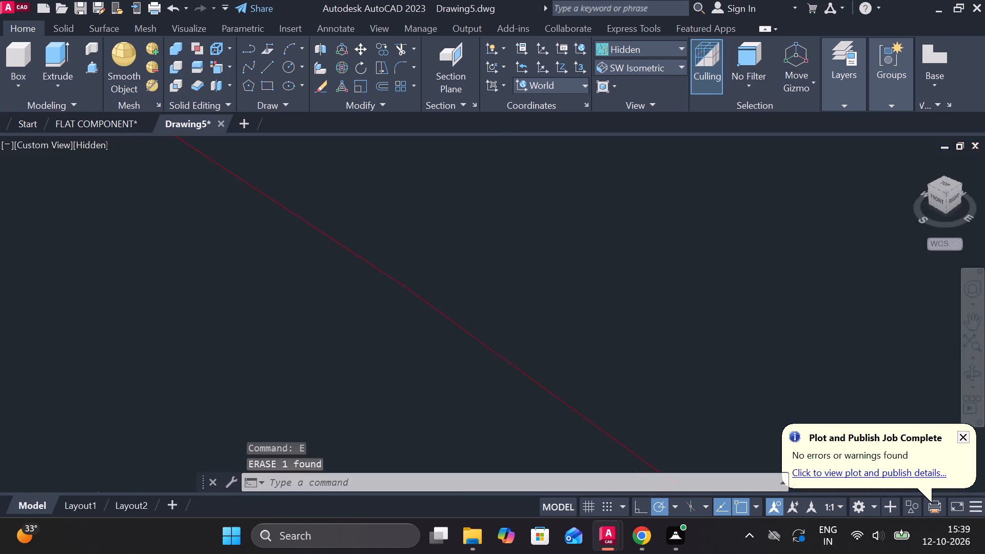
scroll(517, 359, down, 5)
scroll(558, 355, down, 6)
scroll(589, 360, up, 4)
scroll(634, 356, up, 3)
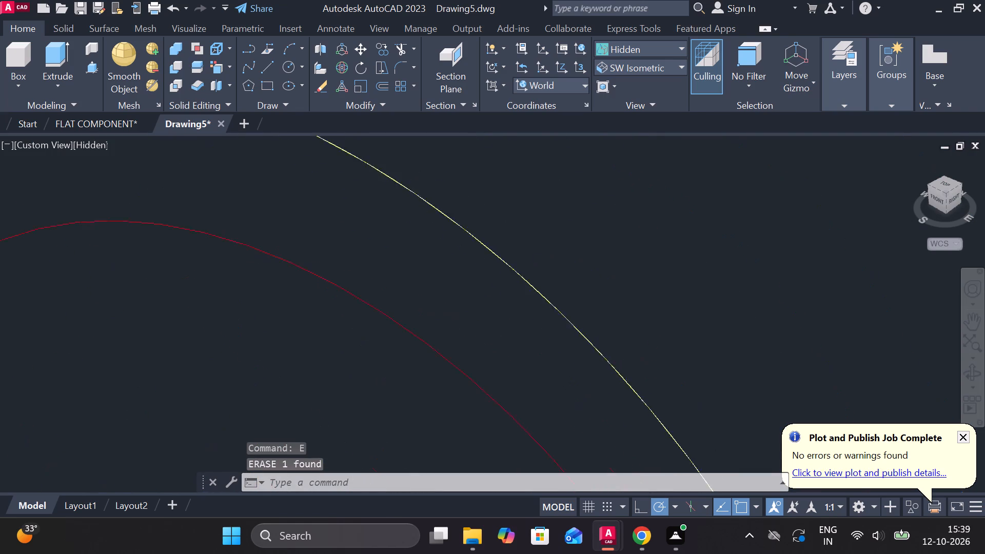
scroll(634, 355, up, 1)
scroll(587, 379, up, 9)
scroll(622, 337, up, 2)
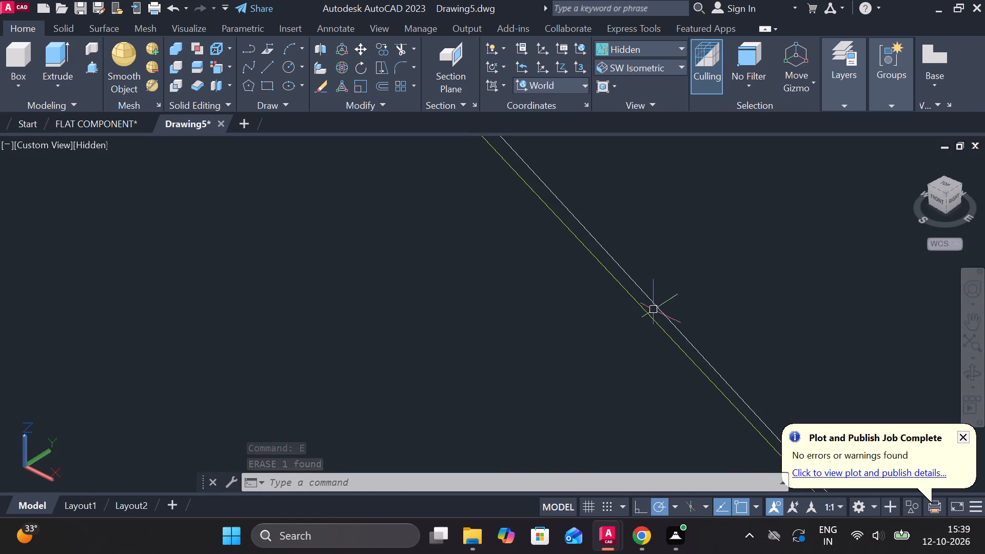
click(652, 304)
text(E)
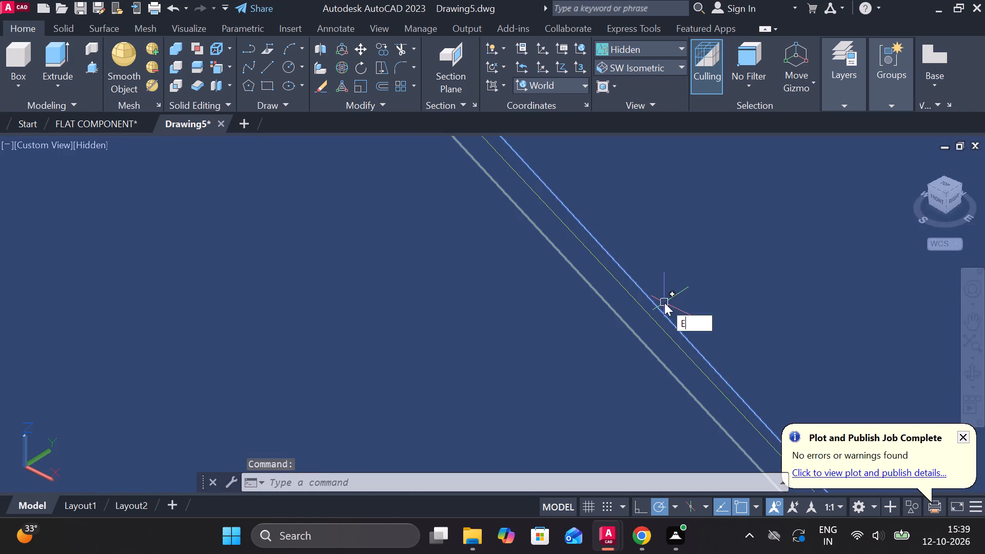
key(space)
Examine the rear edge of the arm's rounded end beside the boss for leftover lines.
scroll(664, 303, down, 15)
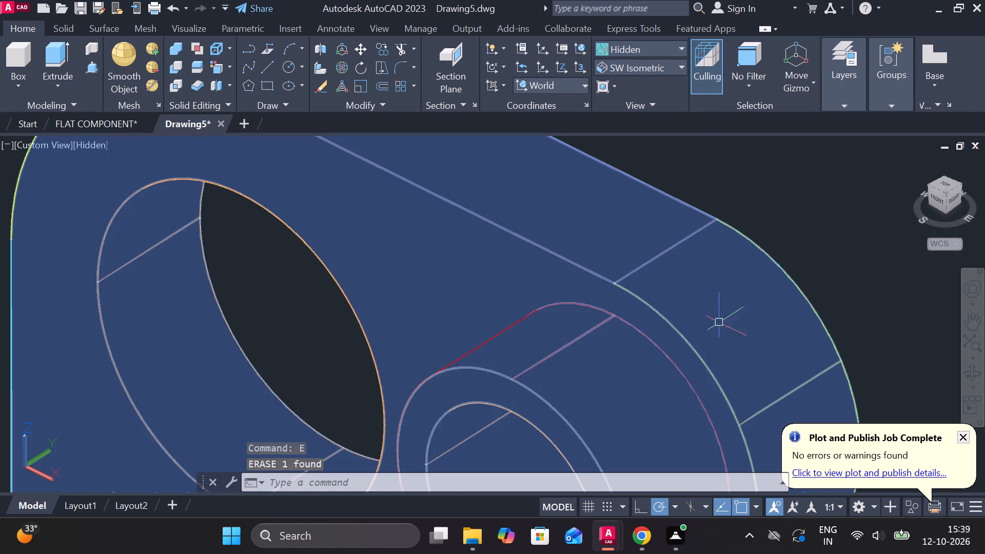
middle_drag(691, 381, 299, 405)
scroll(413, 319, up, 4)
scroll(468, 324, up, 3)
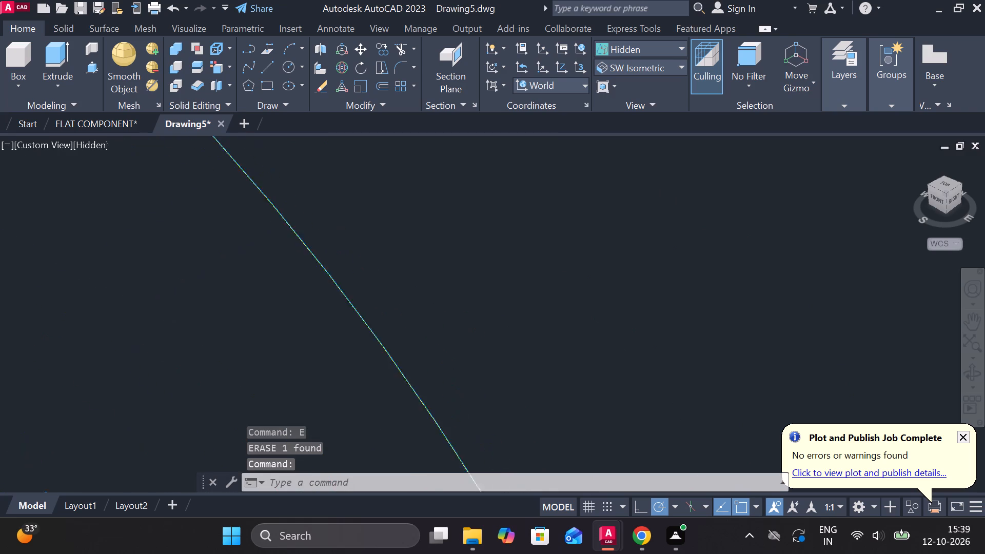
scroll(384, 402, up, 13)
scroll(439, 329, up, 7)
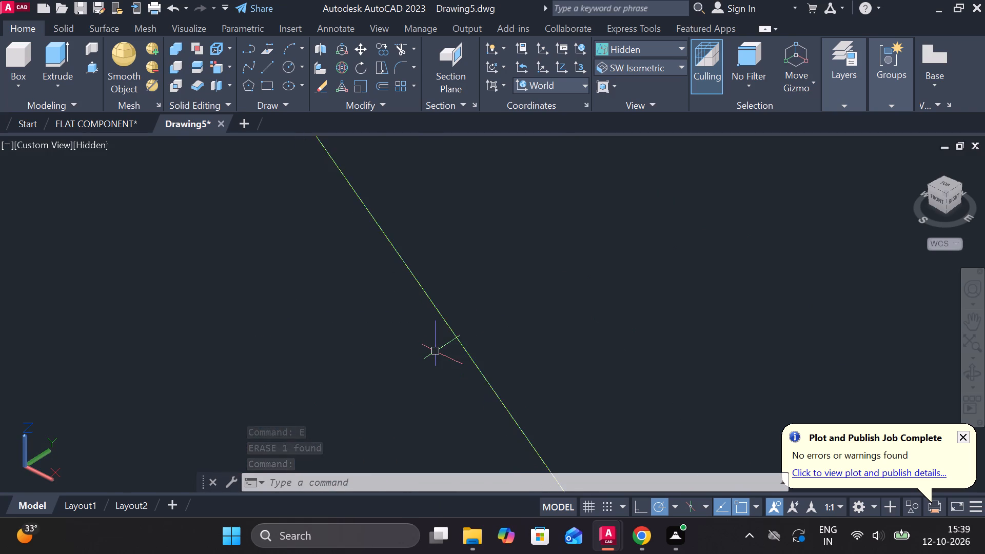
scroll(448, 338, up, 7)
scroll(518, 279, up, 2)
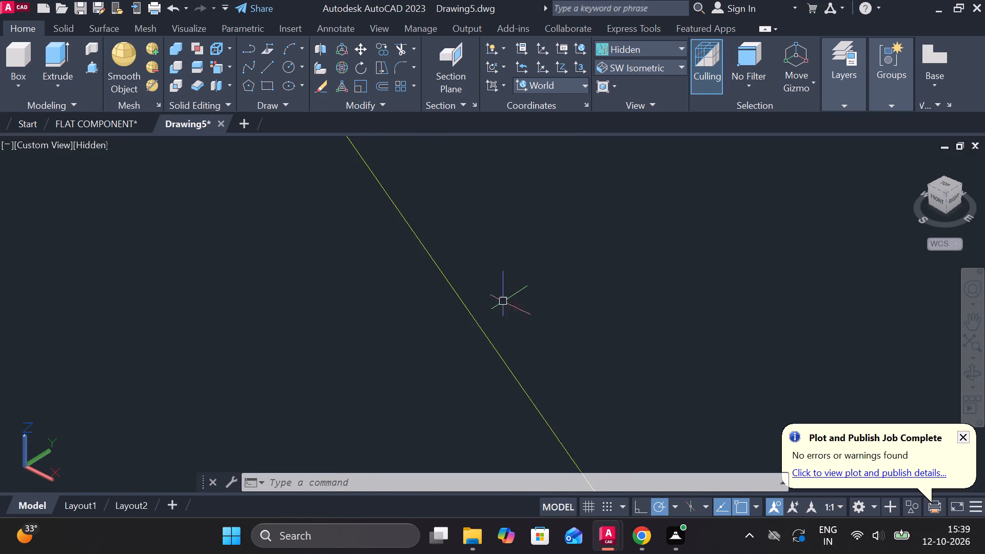
scroll(490, 344, up, 4)
scroll(499, 338, down, 14)
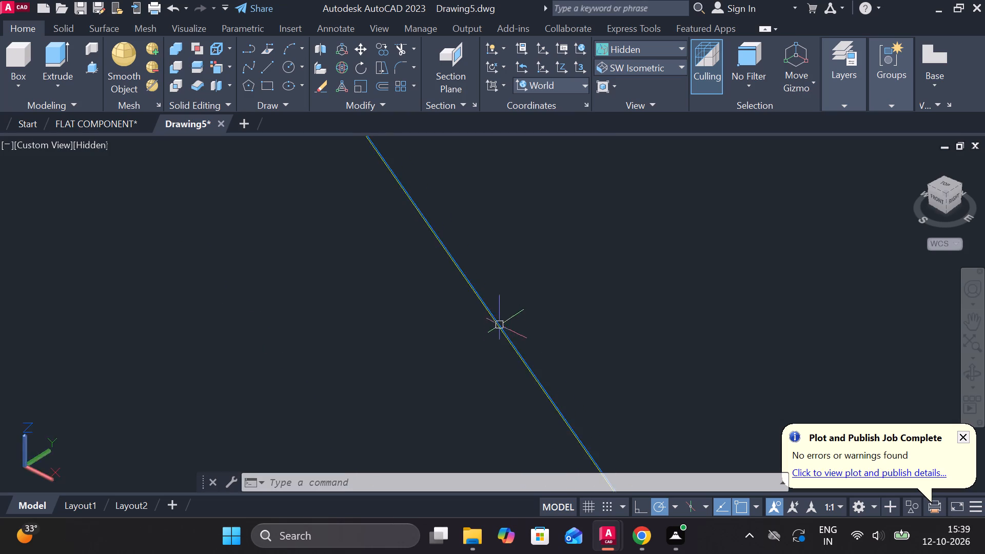
scroll(500, 322, down, 20)
scroll(500, 322, down, 3)
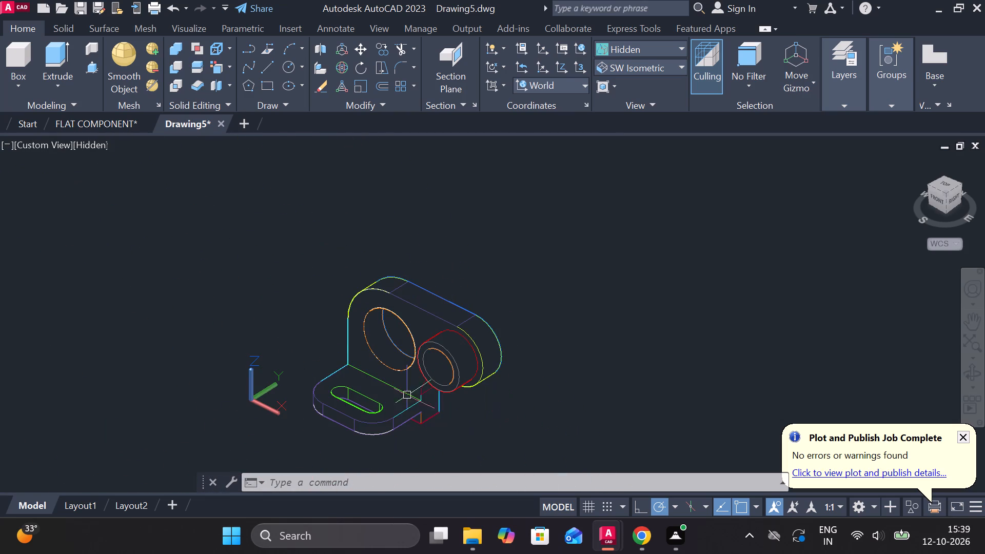
Erase the stray white arc along the front edge of the arm's rounded corner above the large hole.
scroll(348, 291, up, 2)
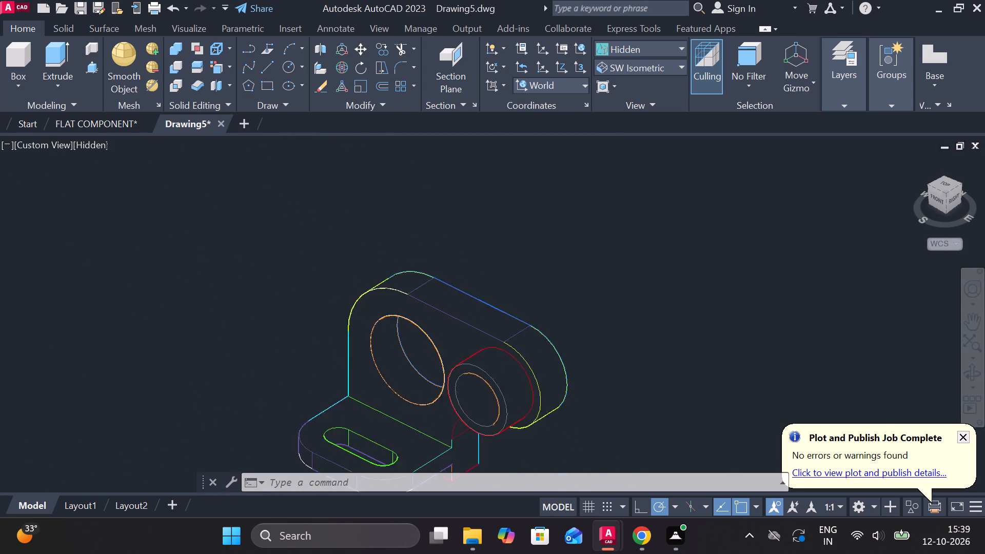
scroll(349, 291, up, 1)
scroll(416, 288, up, 11)
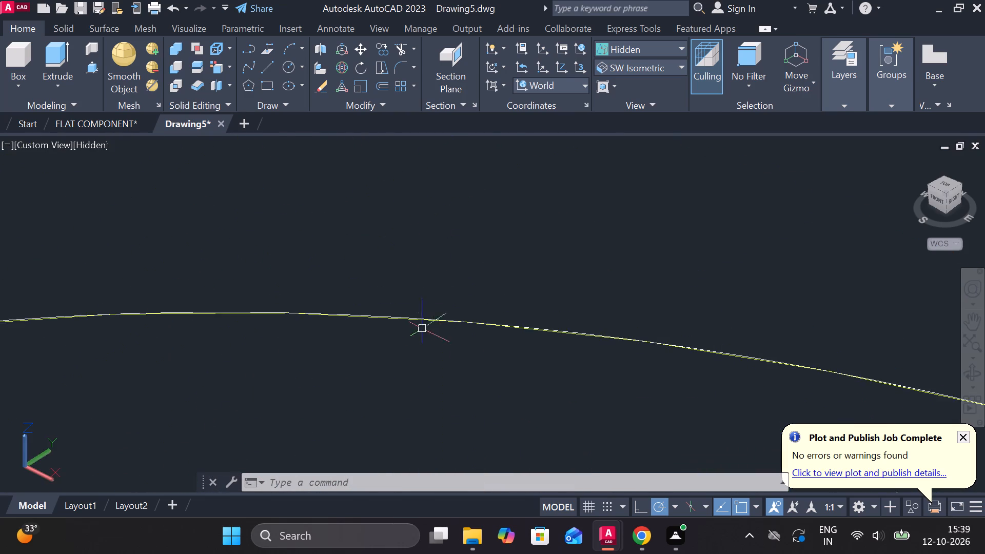
scroll(420, 338, up, 3)
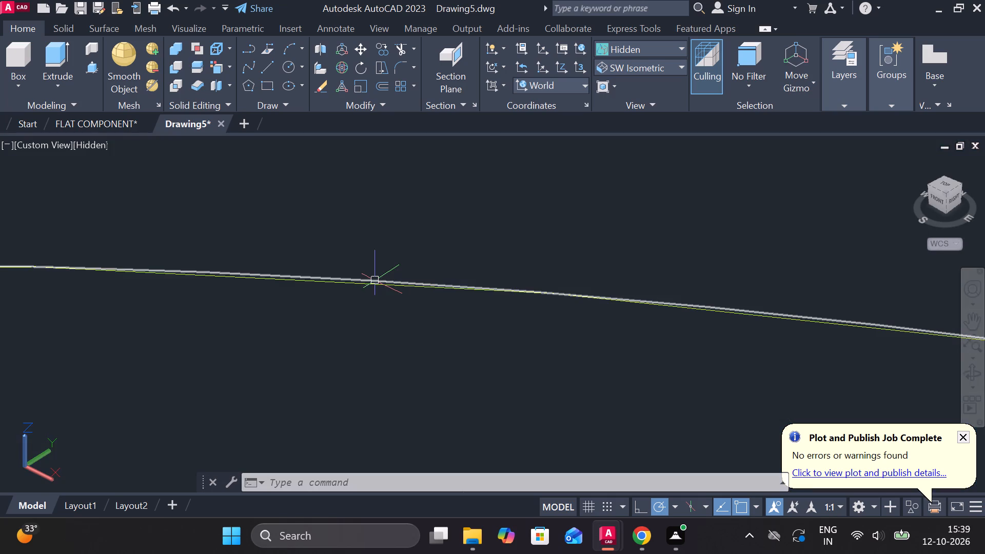
click(375, 281)
text(E)
key(space)
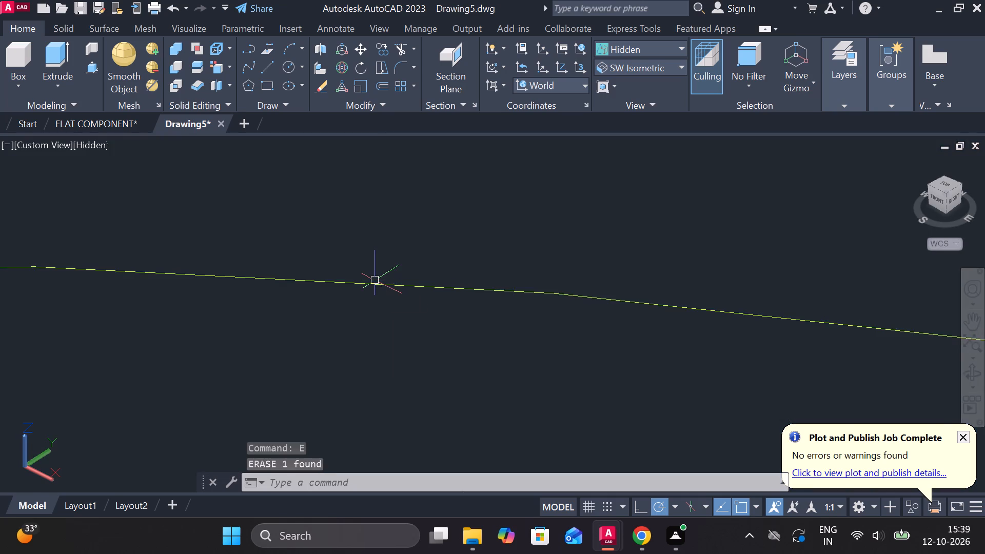
Examine the rear edge of the arm's rounded corner above the large hole for leftover lines.
scroll(375, 281, down, 9)
scroll(486, 200, up, 3)
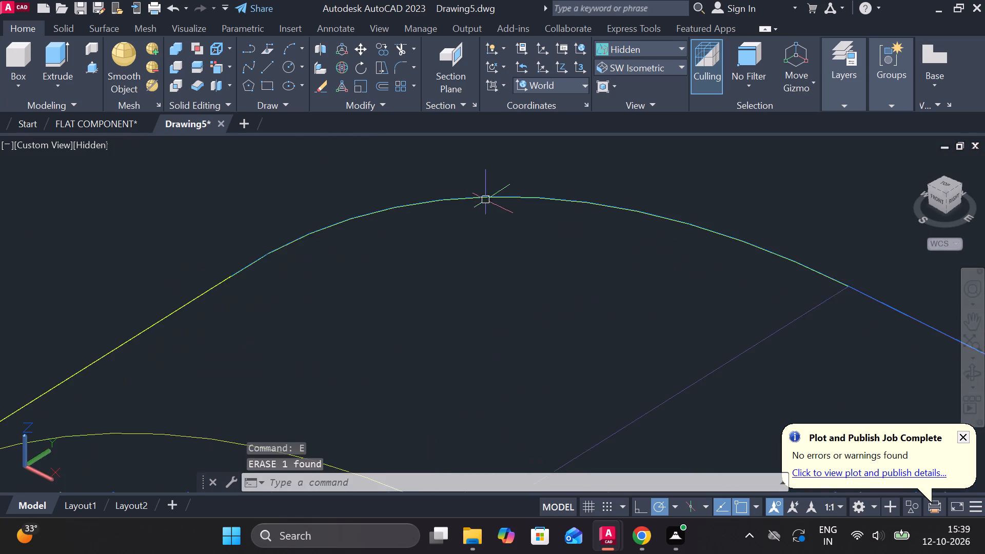
scroll(477, 202, up, 19)
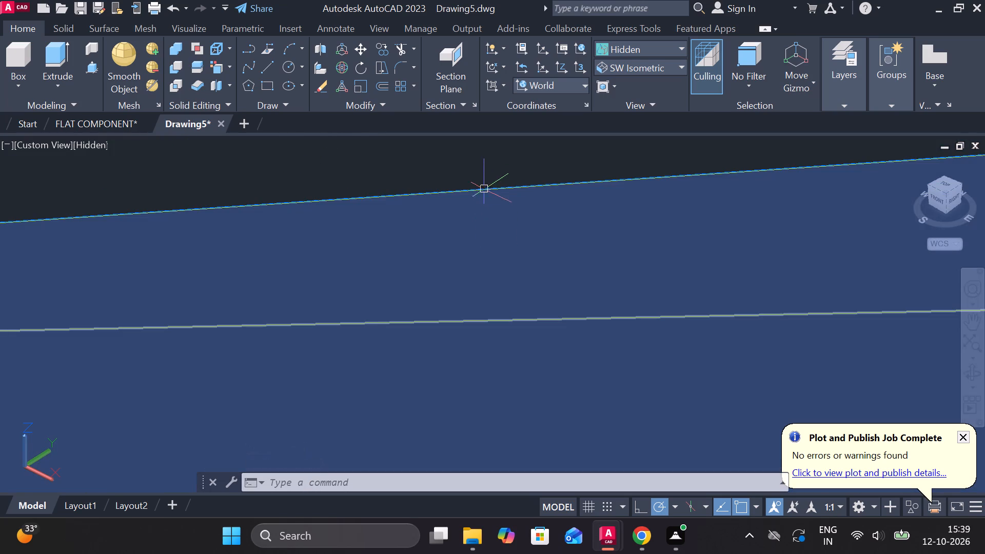
scroll(484, 189, up, 9)
scroll(484, 191, down, 7)
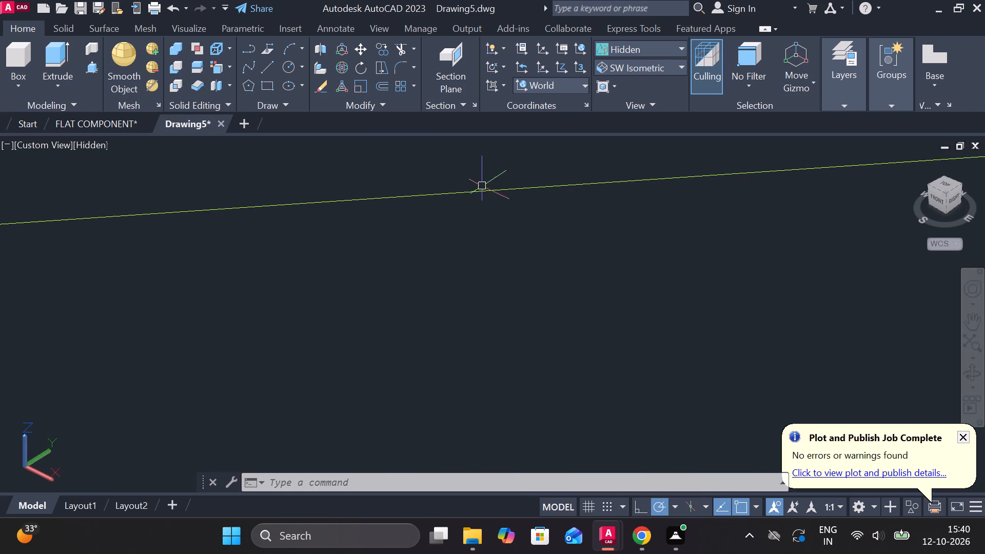
scroll(482, 186, down, 18)
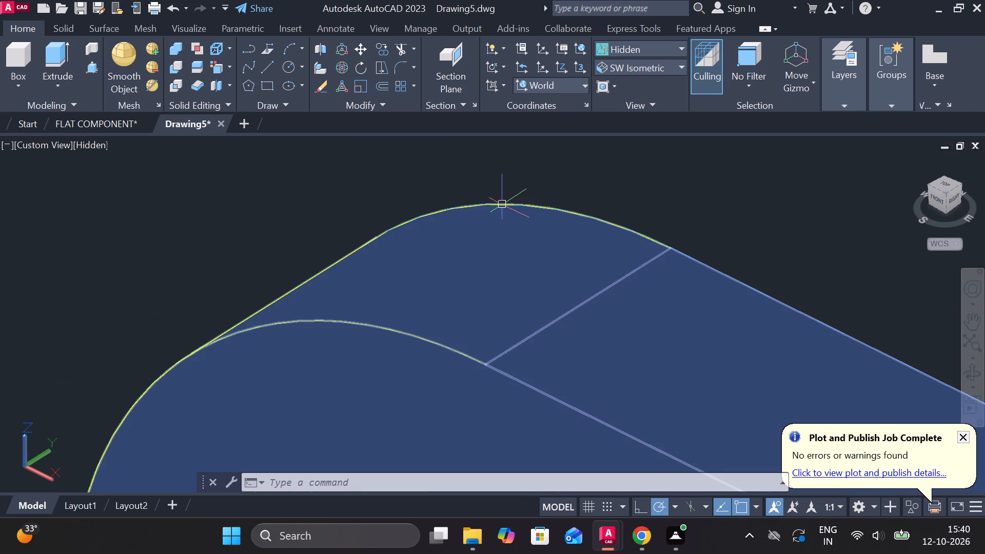
scroll(506, 205, down, 4)
scroll(511, 247, down, 1)
Examine the lower edge of the base plate's rounded front corner for a stray line over the purple edge.
middle_drag(575, 414, 546, 385)
scroll(425, 459, up, 3)
scroll(468, 395, up, 4)
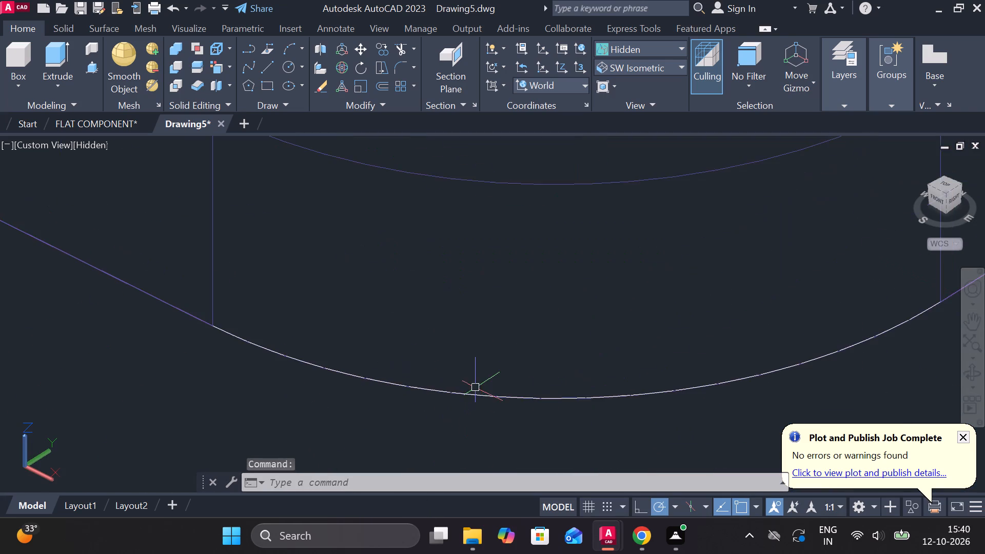
click(460, 397)
scroll(492, 398, up, 4)
scroll(490, 400, down, 4)
key(Escape)
scroll(497, 393, up, 7)
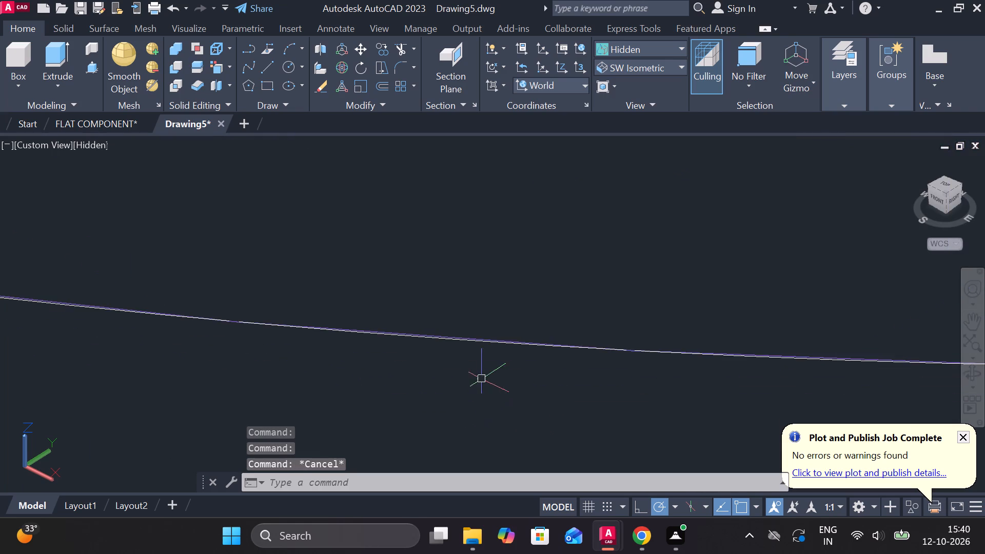
scroll(481, 373, up, 3)
scroll(460, 259, up, 3)
scroll(469, 321, up, 3)
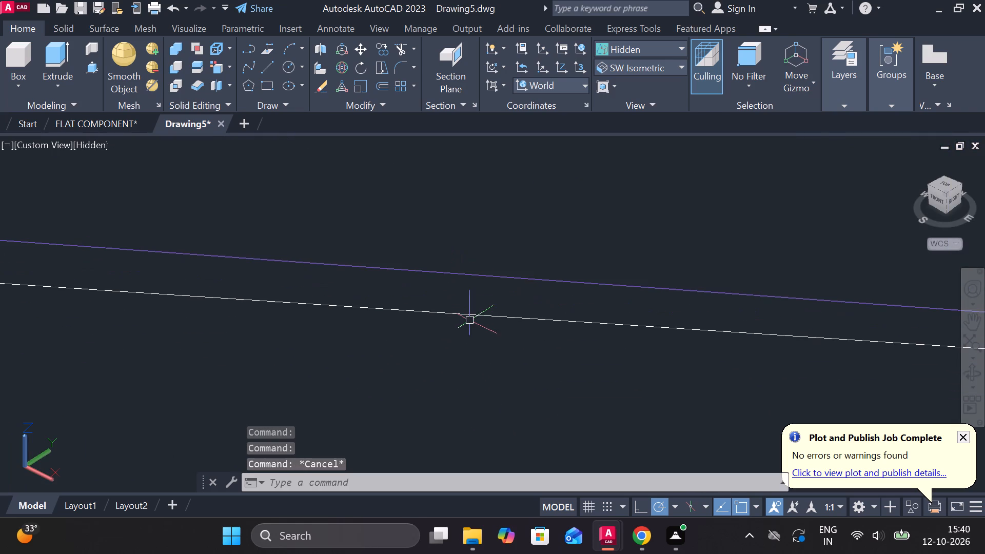
scroll(509, 322, up, 20)
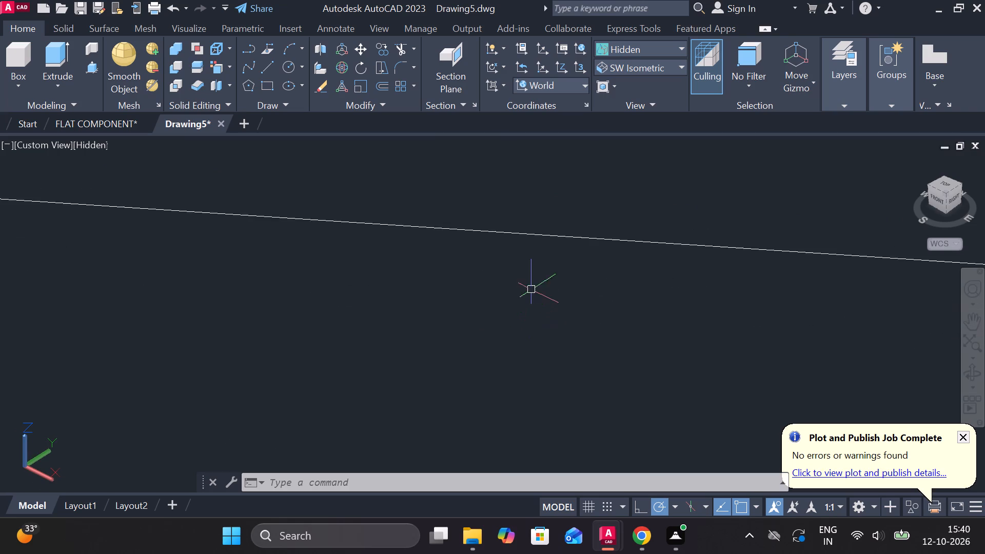
scroll(529, 268, down, 20)
scroll(529, 268, down, 12)
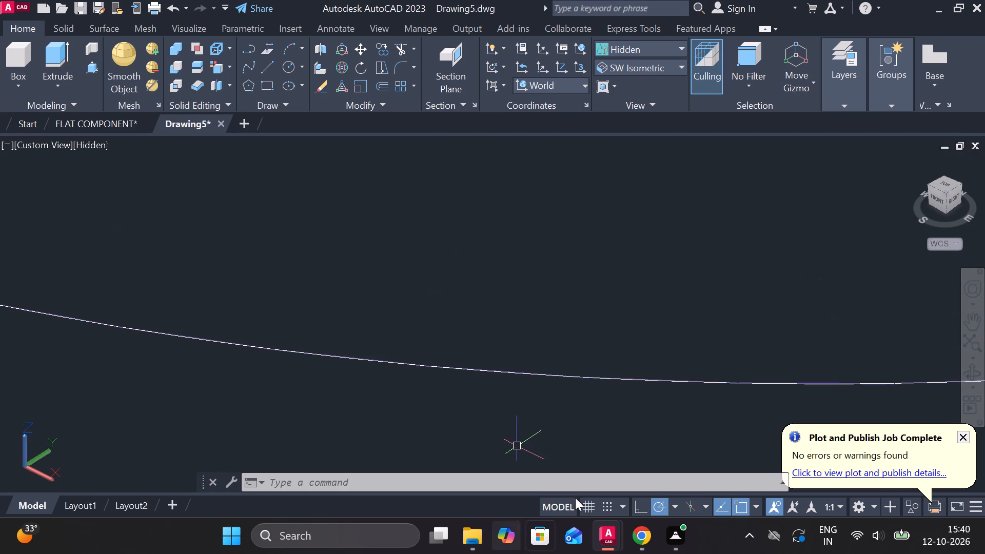
key(Escape)
scroll(579, 396, down, 12)
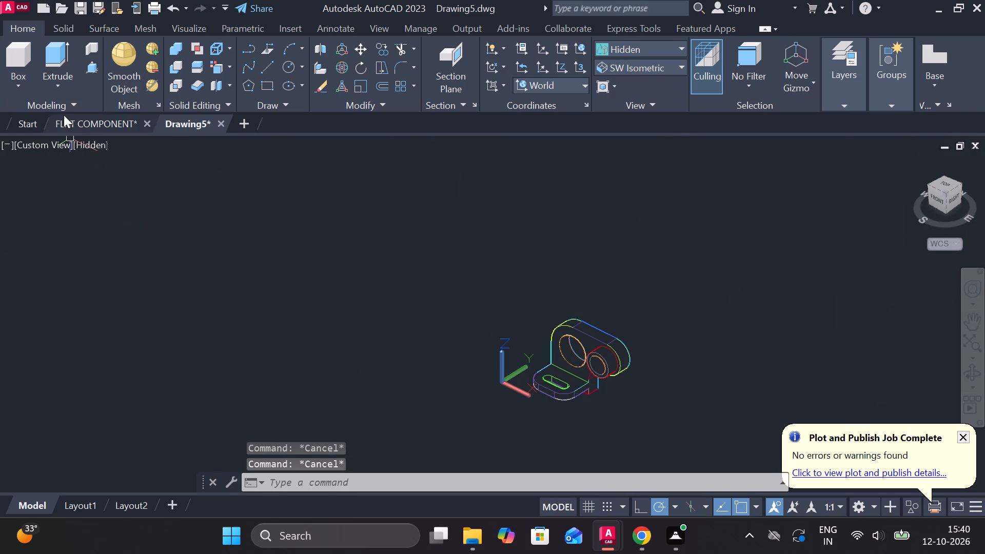
Change the visual style from Hidden to Shaded with edges (Fast).
click(97, 147)
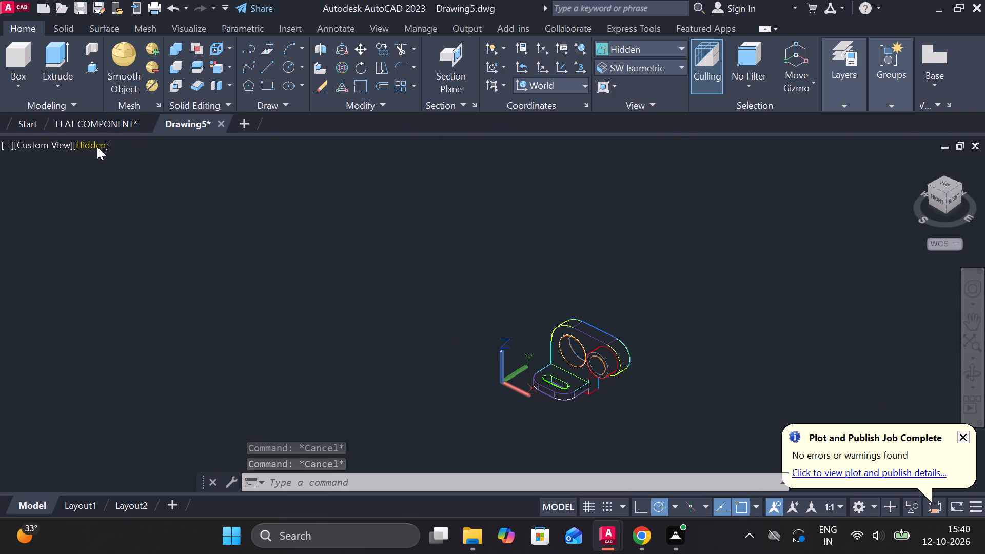
click(190, 270)
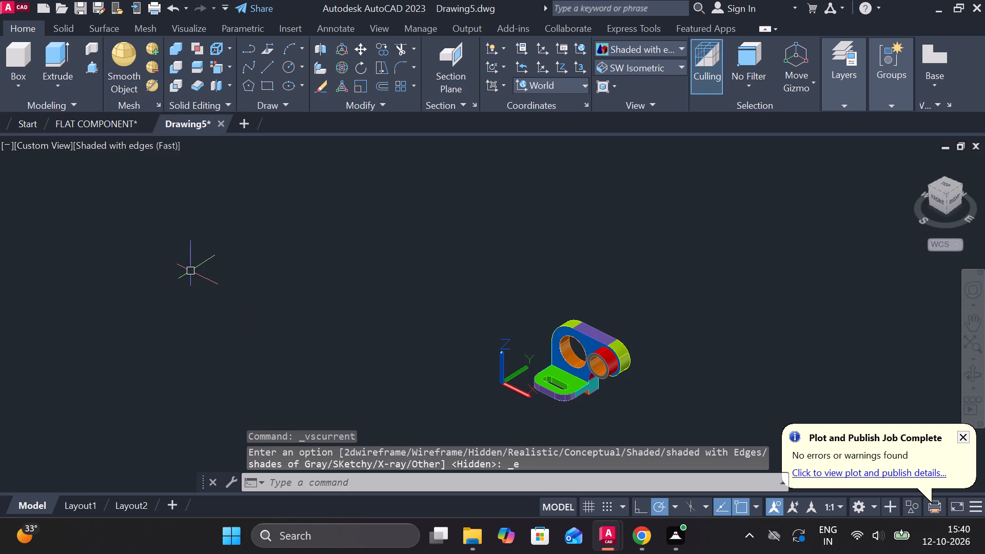
Erase the stray circle along the front edge of the arm's large hole.
scroll(529, 395, up, 2)
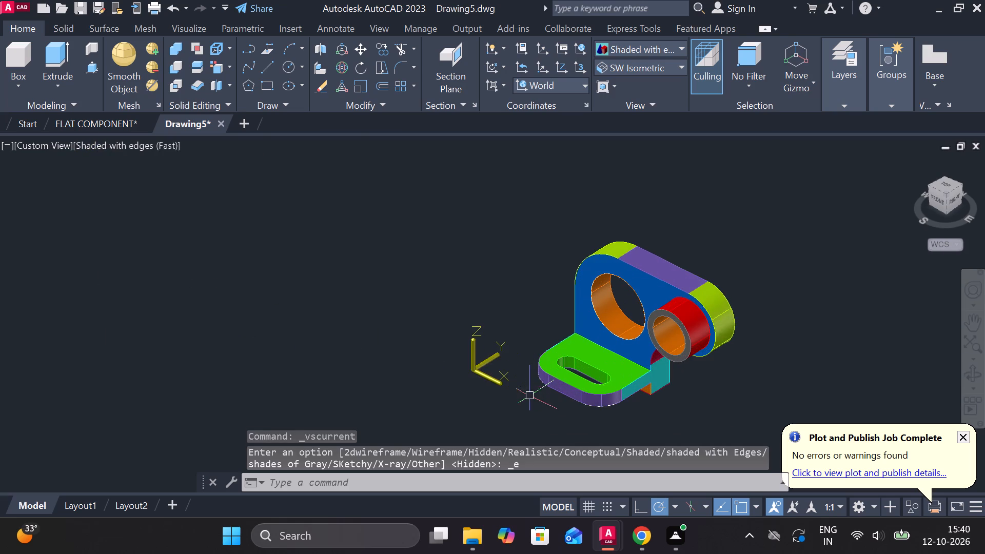
middle_drag(690, 313, 517, 307)
scroll(531, 335, up, 2)
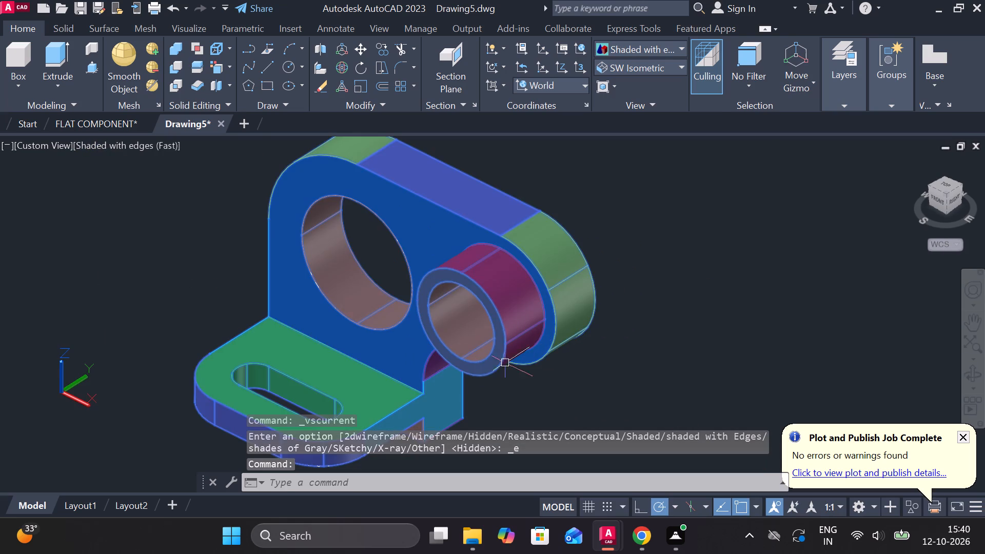
scroll(446, 387, up, 2)
middle_drag(395, 326, 636, 477)
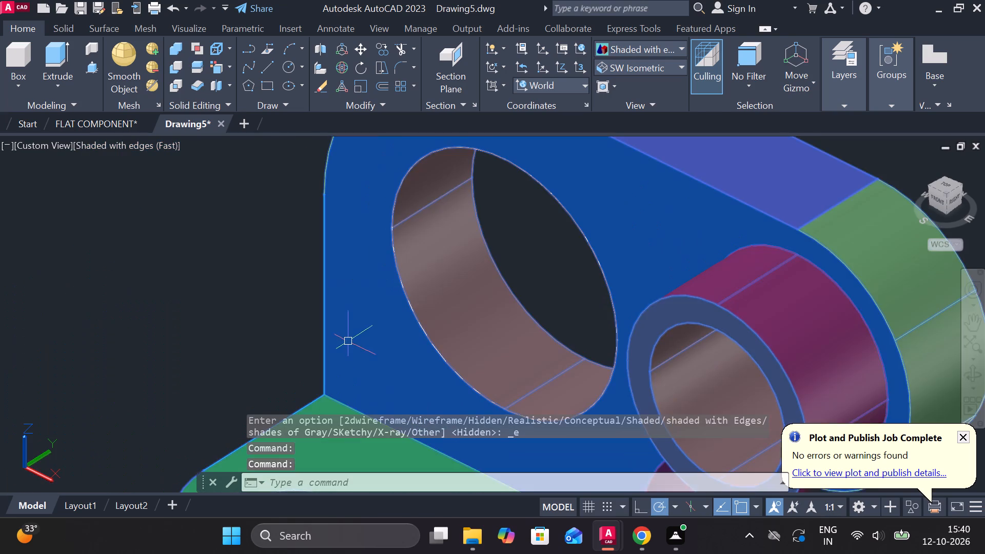
scroll(377, 326, up, 4)
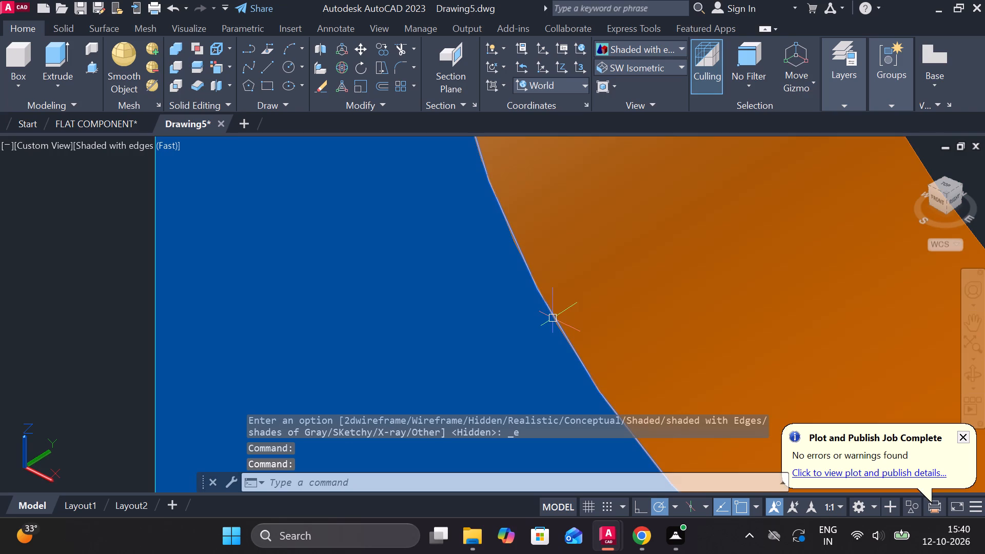
click(553, 318)
scroll(553, 317, down, 4)
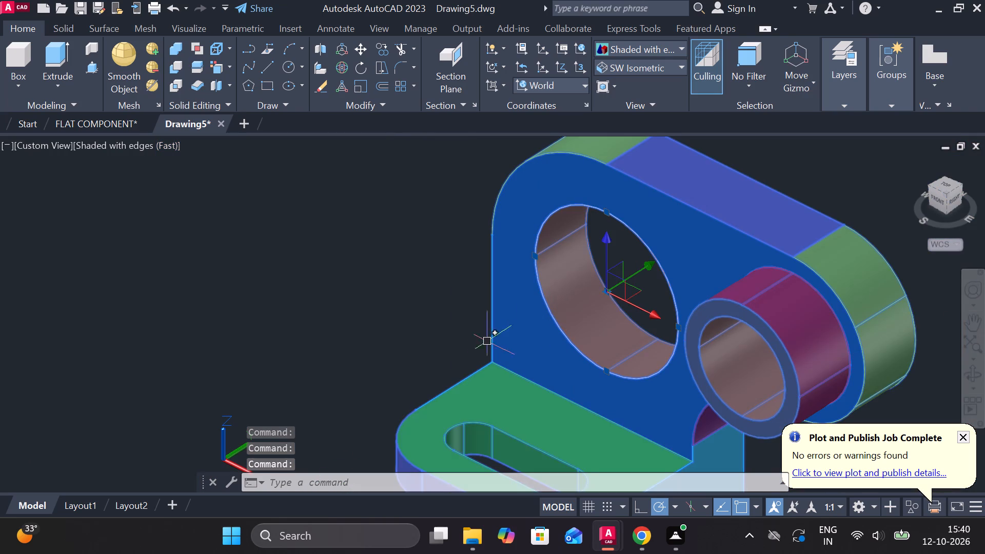
text(E)
key(space)
Erase the stray arc along the lower edge of the base plate's rounded front corner nearest the boss side.
middle_drag(515, 363, 475, 230)
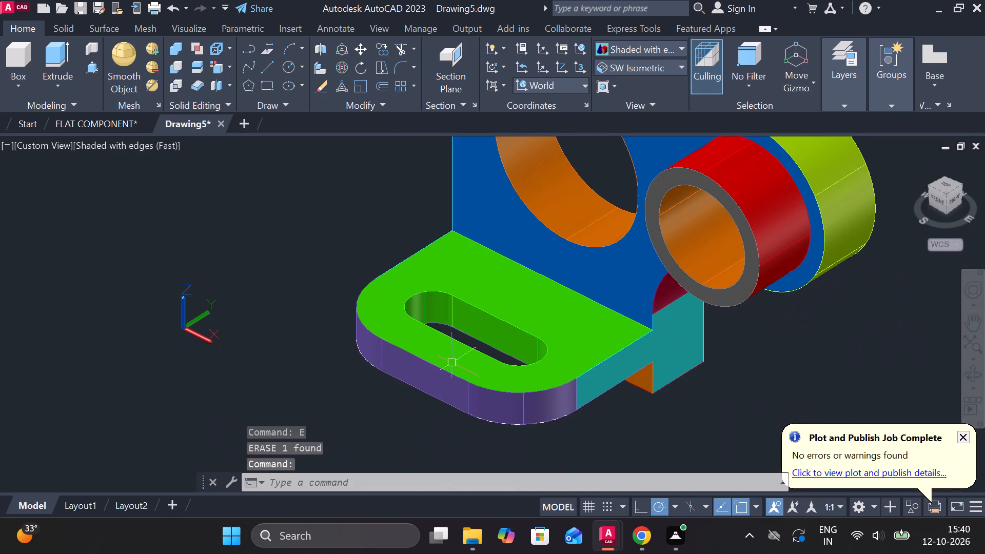
click(509, 425)
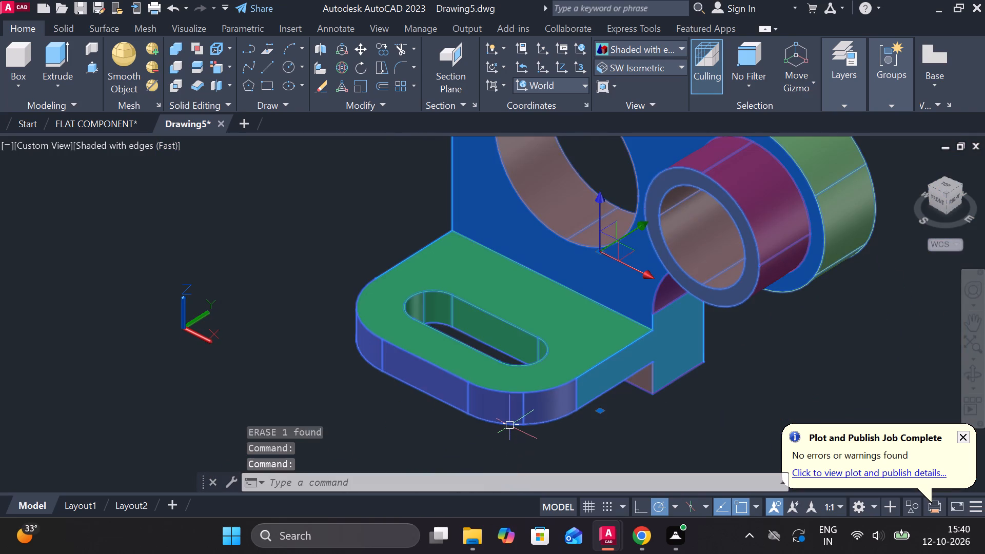
scroll(531, 437, up, 2)
key(Escape)
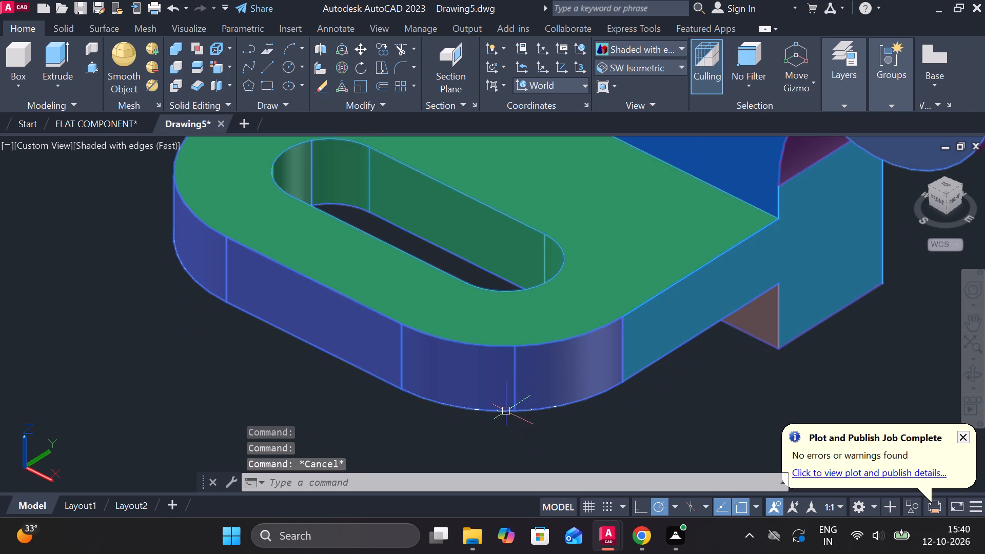
click(504, 415)
click(510, 420)
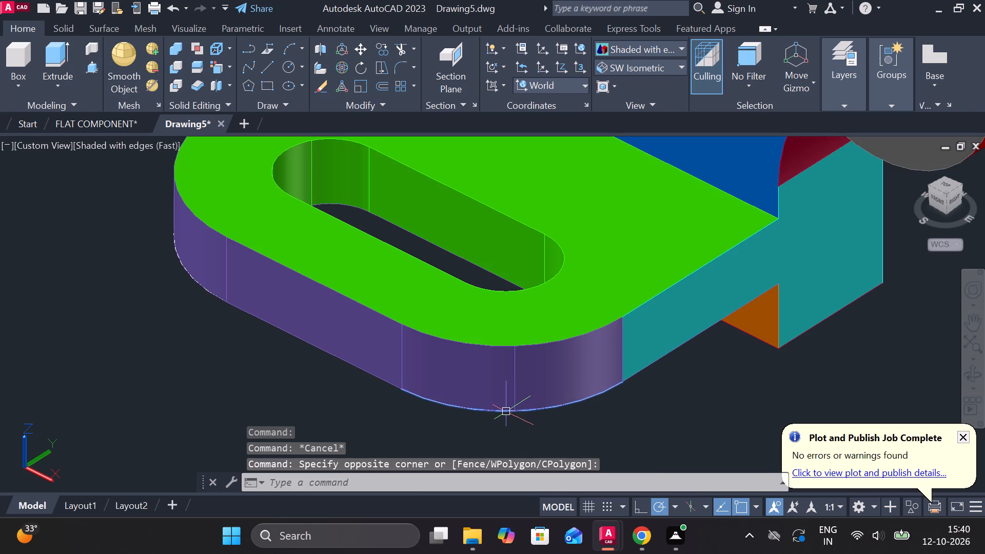
click(506, 411)
text(E)
key(space)
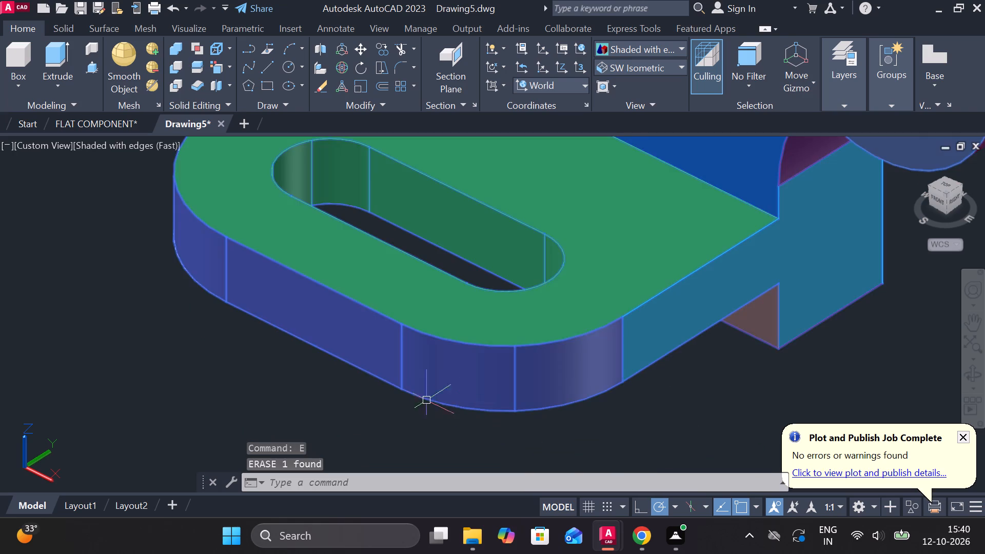
Erase the stray arc along the lower edge of the base plate's other rounded corner, on the large-hole side.
scroll(412, 393, down, 2)
middle_drag(336, 383, 404, 445)
scroll(409, 421, up, 6)
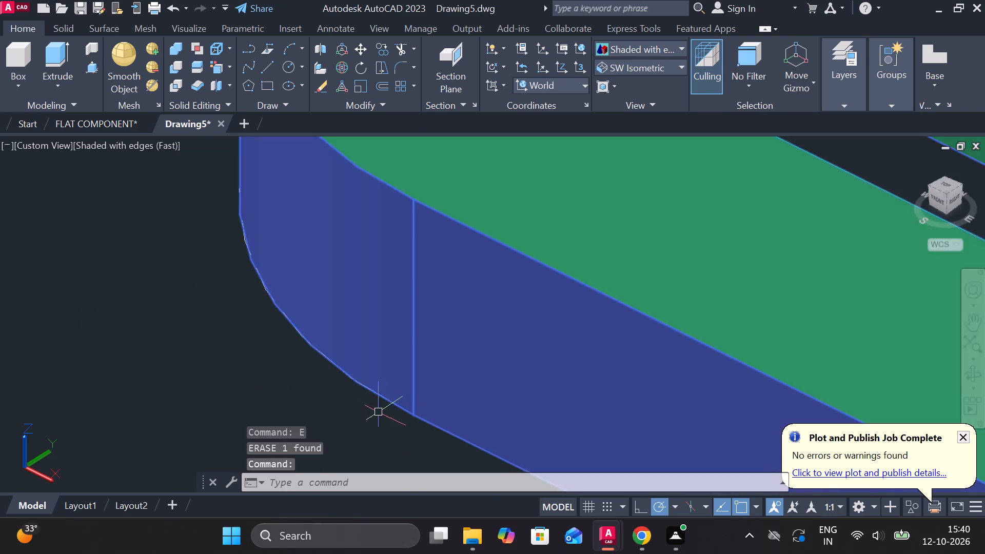
middle_drag(383, 413, 578, 448)
scroll(600, 403, down, 2)
click(551, 383)
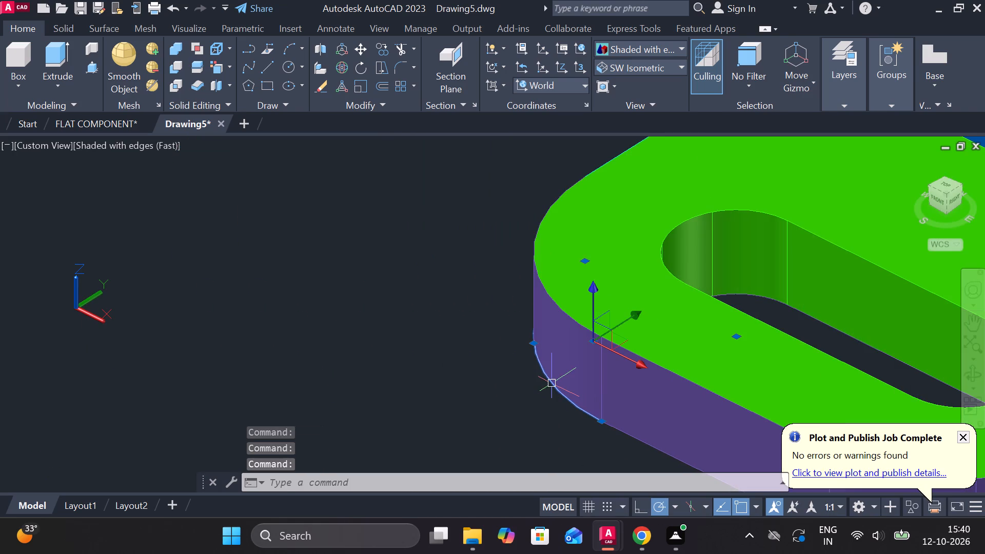
key(e)
key(space)
Erase the stray line on the bracket's underside, along the front edge of the dark red bottom face beside the slotted base plate.
scroll(547, 382, down, 3)
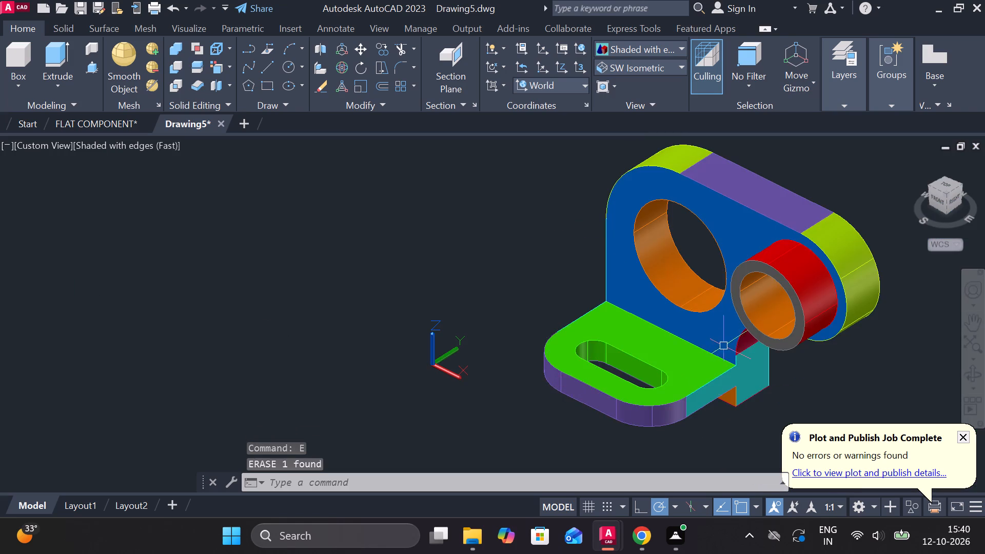
middle_drag(771, 325, 643, 320)
shift+middle_drag(657, 320, 636, 320)
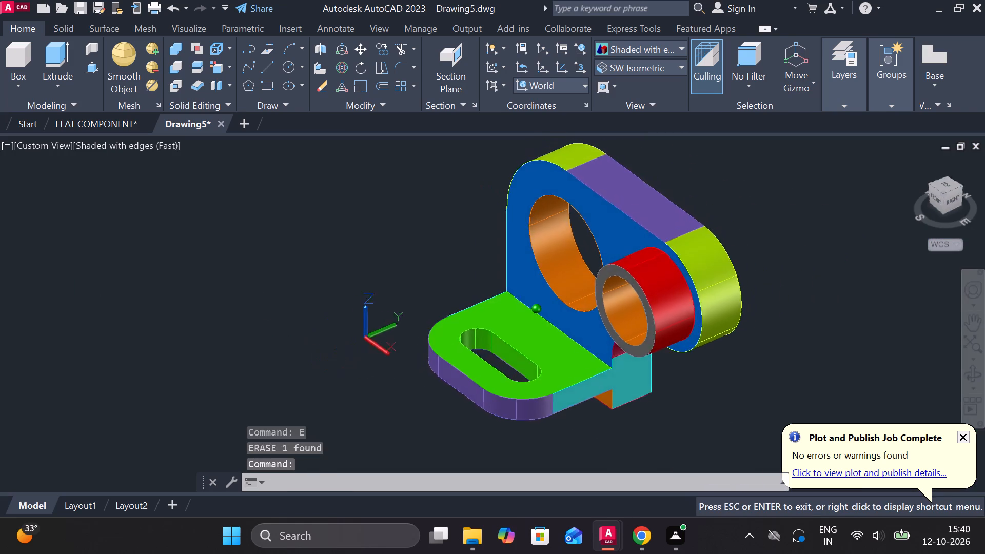
shift+middle_drag(636, 320, 429, 177)
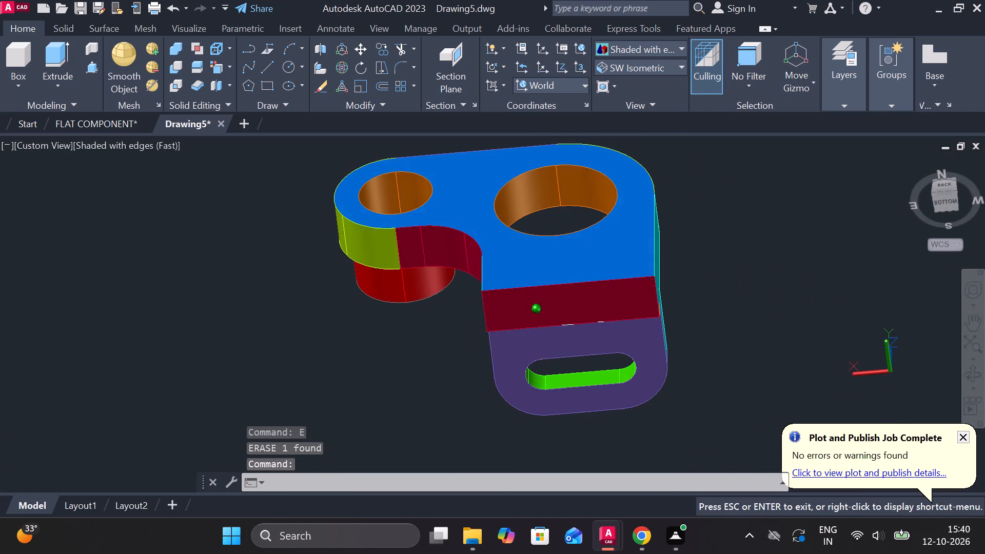
shift+middle_drag(429, 177, 471, 225)
scroll(645, 404, up, 2)
middle_drag(626, 410, 623, 410)
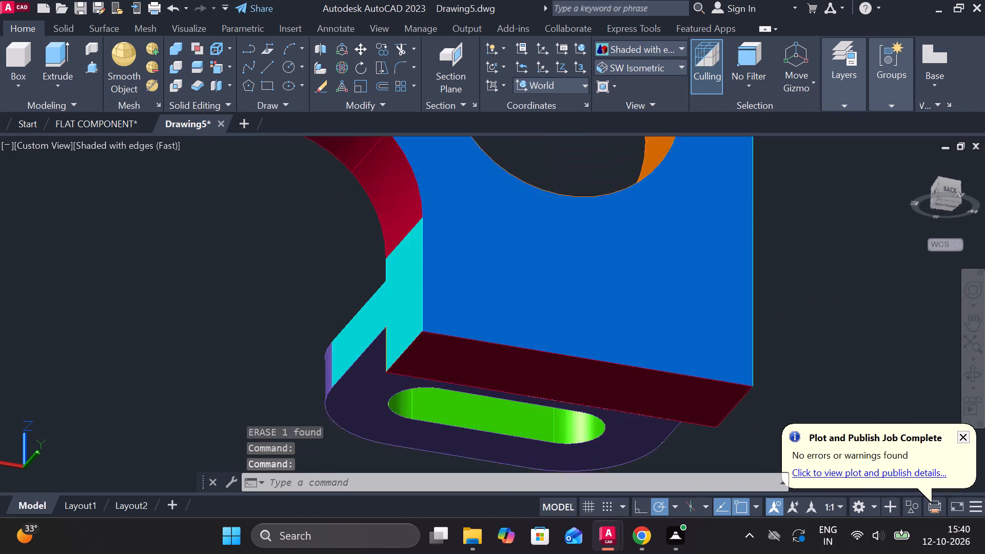
middle_drag(623, 410, 616, 273)
scroll(619, 260, up, 2)
click(610, 294)
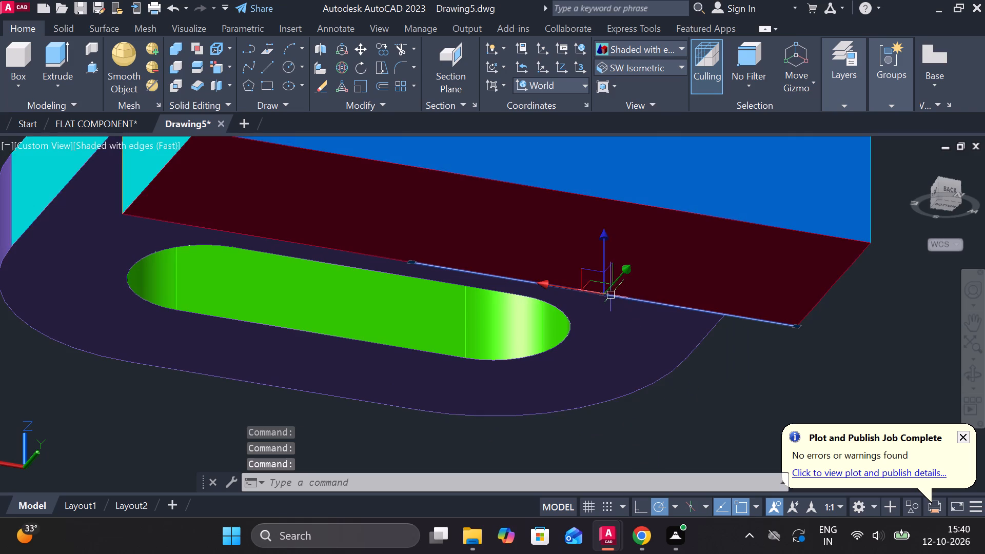
text(E)
key(space)
Examine the bracket from the side, rear and front for any leftover outlines along its edges and holes.
scroll(447, 287, down, 2)
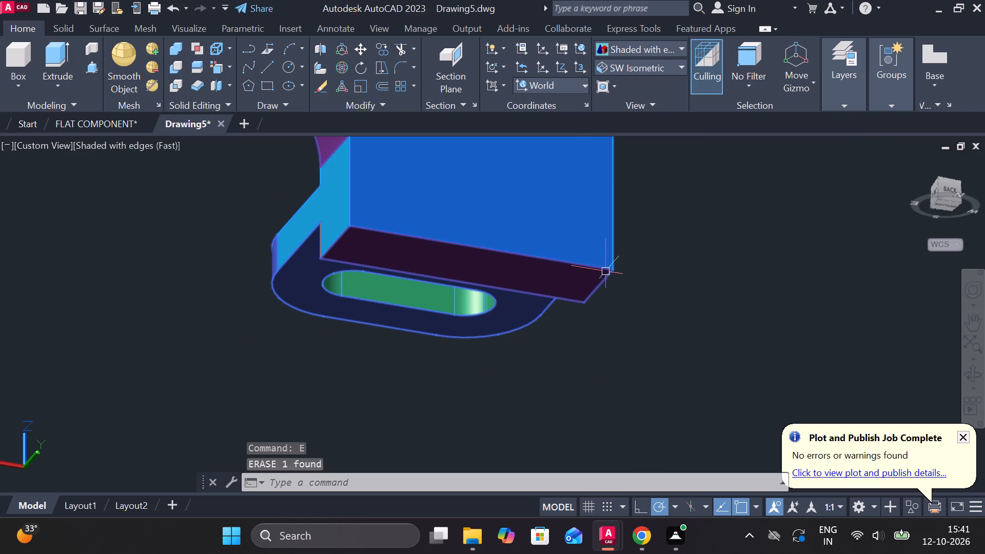
scroll(607, 271, down, 2)
shift+middle_drag(625, 282, 429, 299)
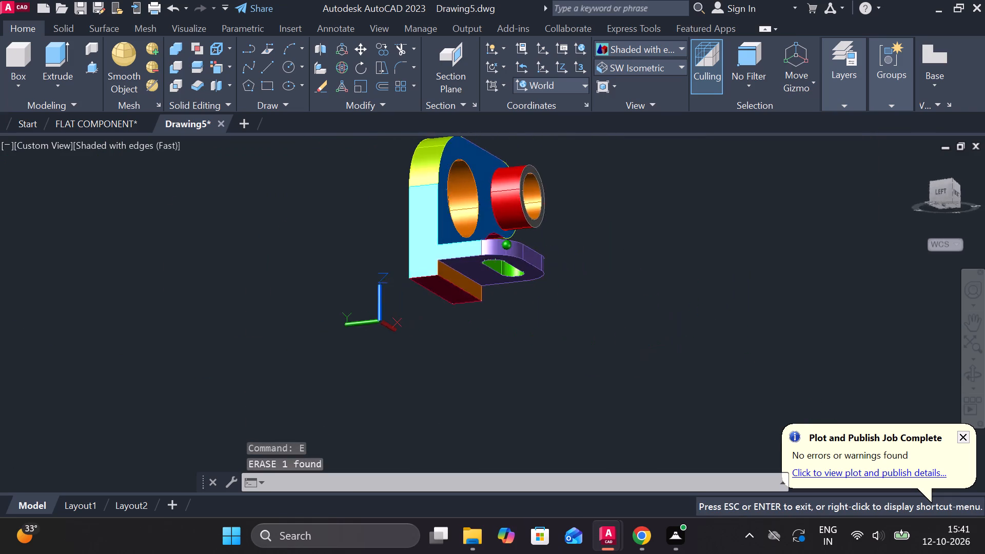
shift+middle_drag(429, 299, 491, 353)
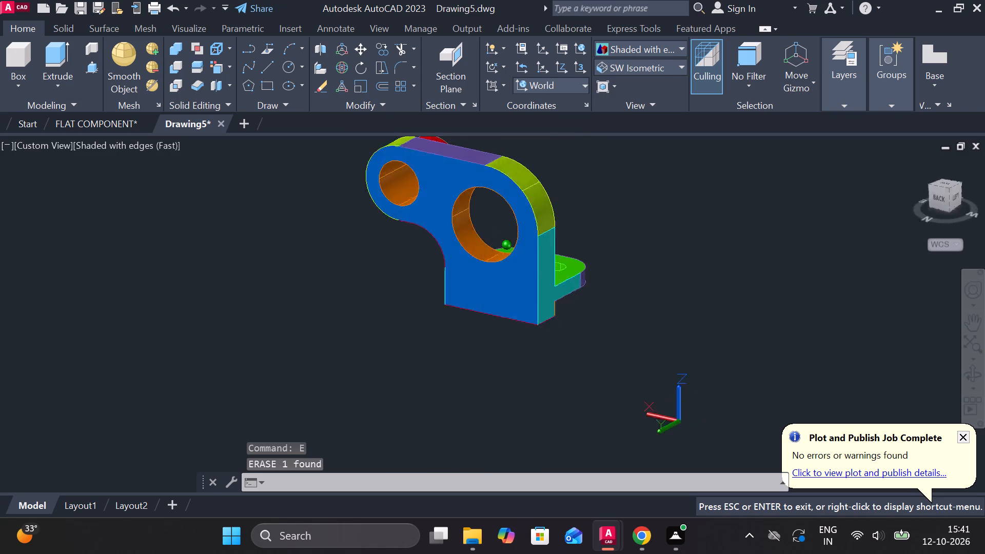
shift+middle_drag(491, 353, 588, 371)
scroll(394, 254, up, 3)
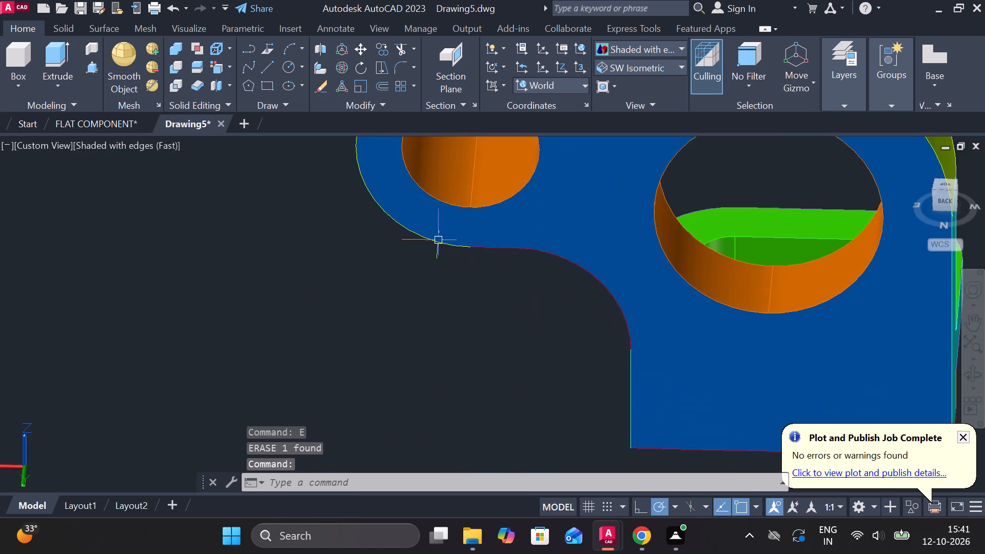
shift+middle_drag(418, 415, 518, 388)
middle_drag(624, 351, 577, 381)
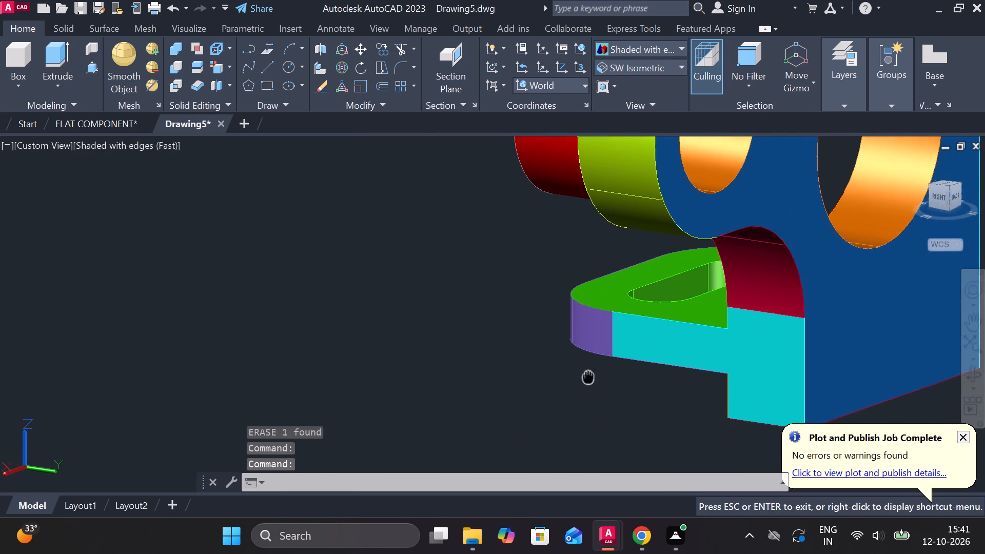
middle_drag(577, 381, 517, 417)
scroll(633, 226, up, 2)
scroll(649, 290, up, 2)
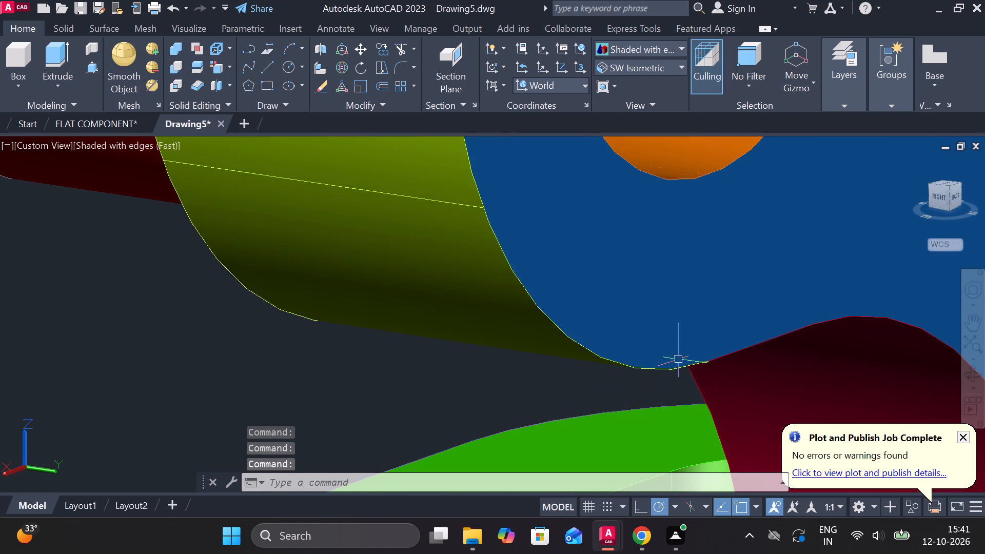
scroll(684, 365, down, 7)
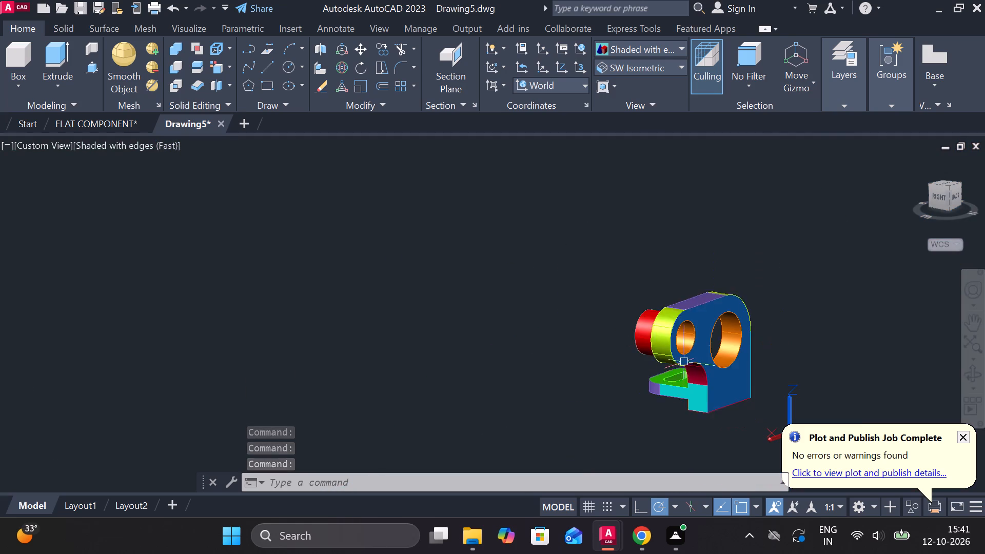
scroll(787, 284, up, 2)
shift+middle_drag(762, 336, 501, 362)
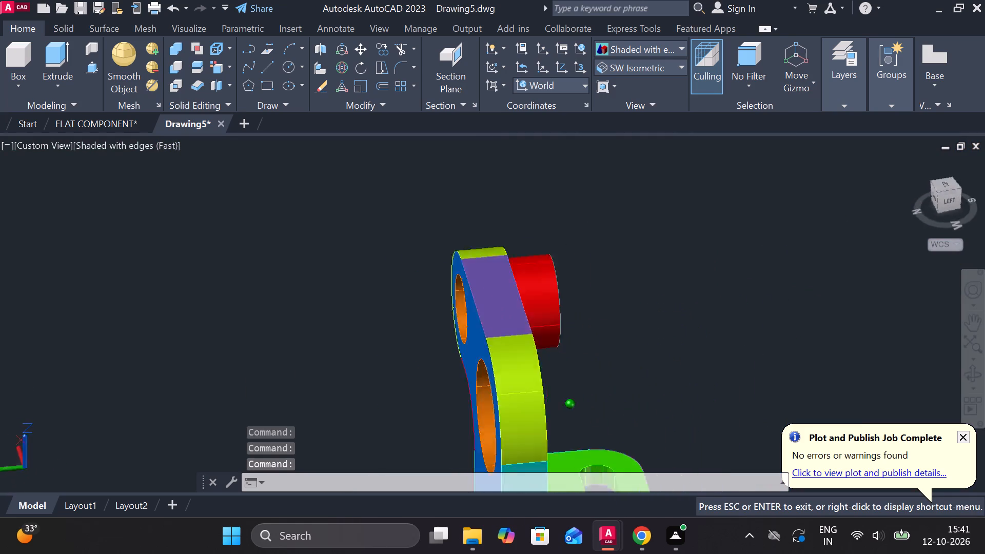
shift+middle_drag(501, 362, 348, 335)
scroll(372, 336, down, 1)
scroll(457, 410, up, 2)
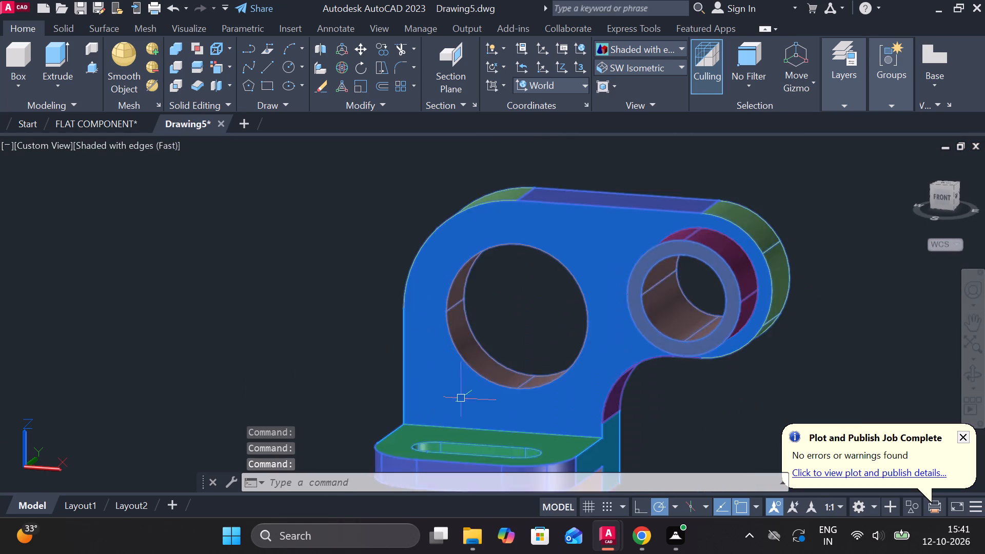
middle_drag(468, 381, 486, 275)
shift+middle_drag(716, 313, 701, 351)
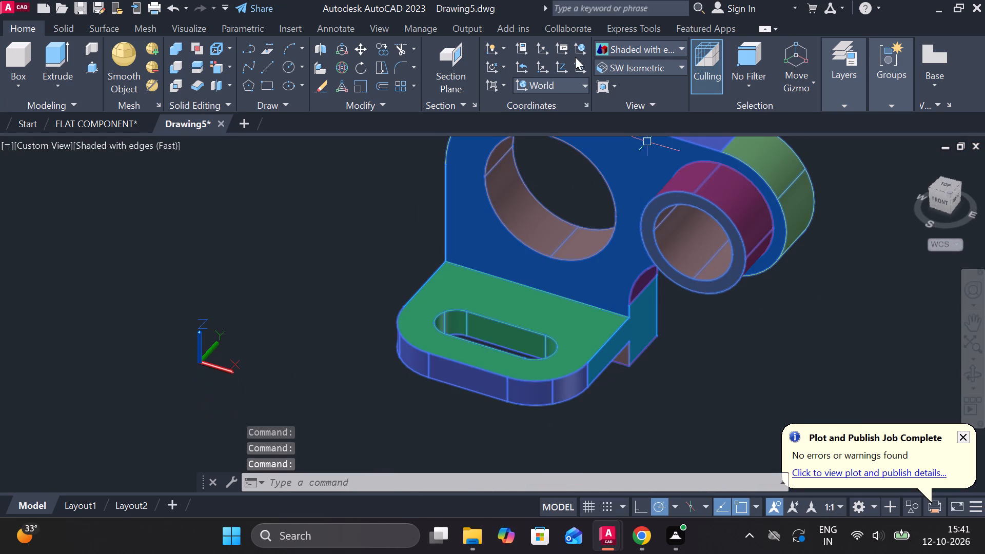
Set the model view to SW Isometric with the whole base plate in sight.
click(640, 70)
click(636, 182)
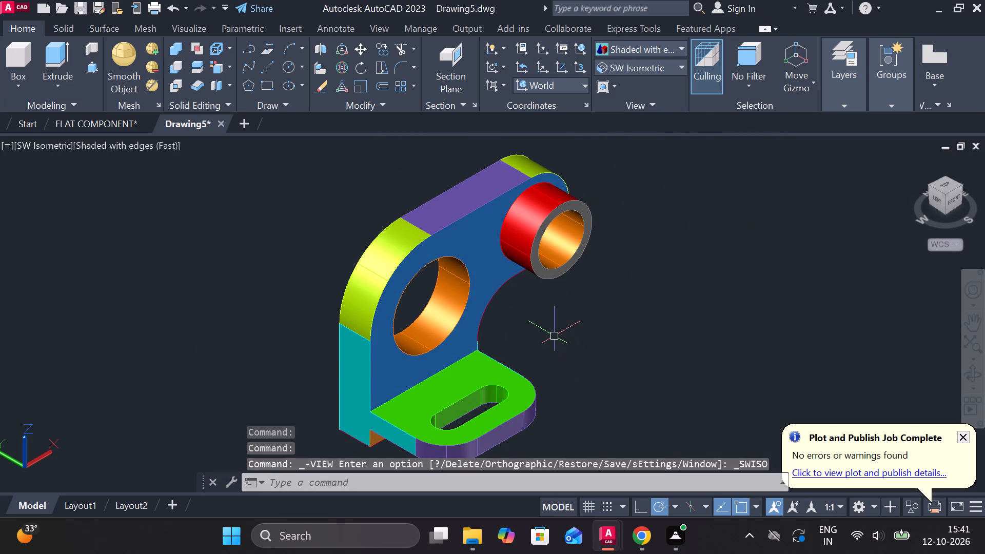
scroll(554, 335, down, 1)
scroll(540, 365, up, 1)
middle_drag(552, 348, 581, 288)
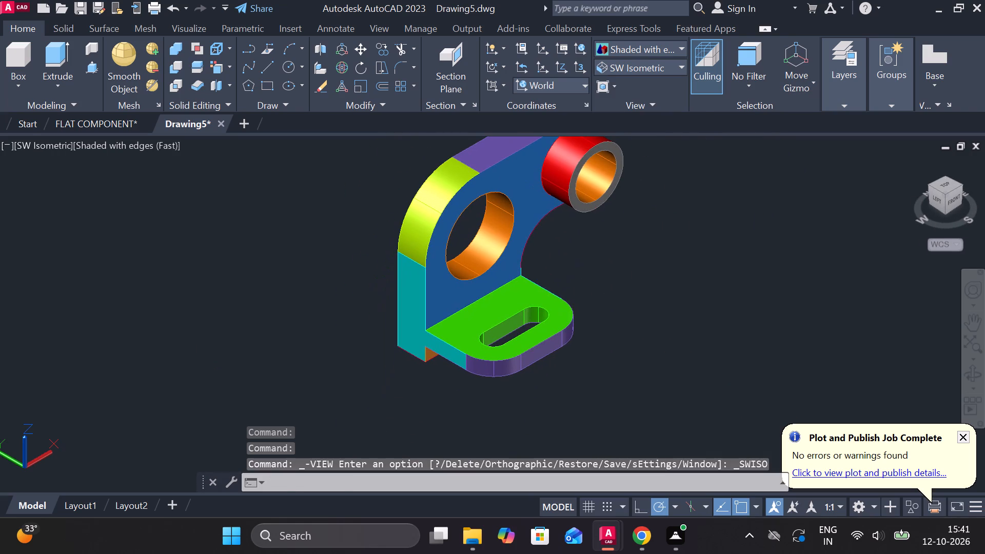
Save the drawing in Documents under the name MECHANICAL COMPONENT (MOUNTING BRACKET).
key(ctrl+s)
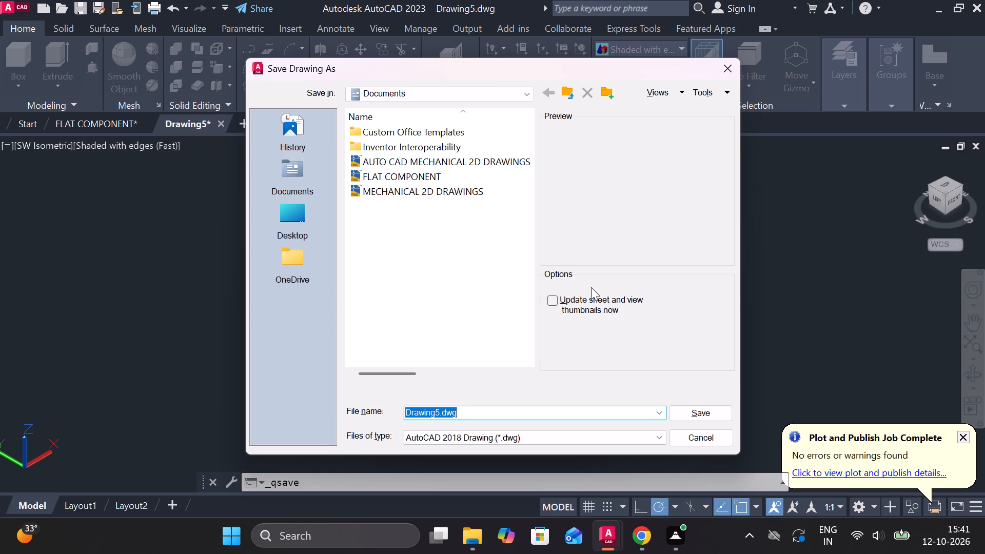
key(m)
key(o)
key(BackSpace)
key(BackSpace)
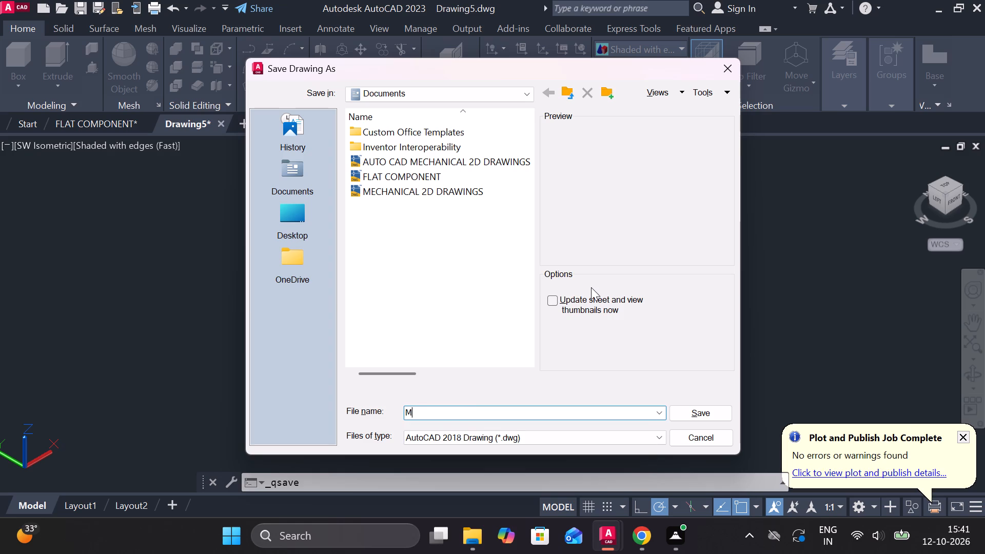
text(MECHANICAL)
key(space)
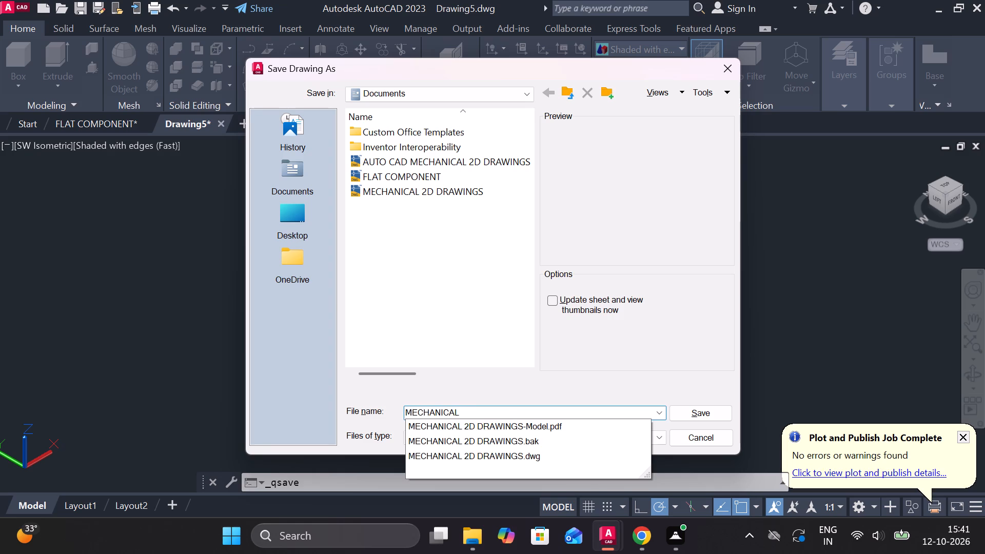
text(COMPONENT)
key(space)
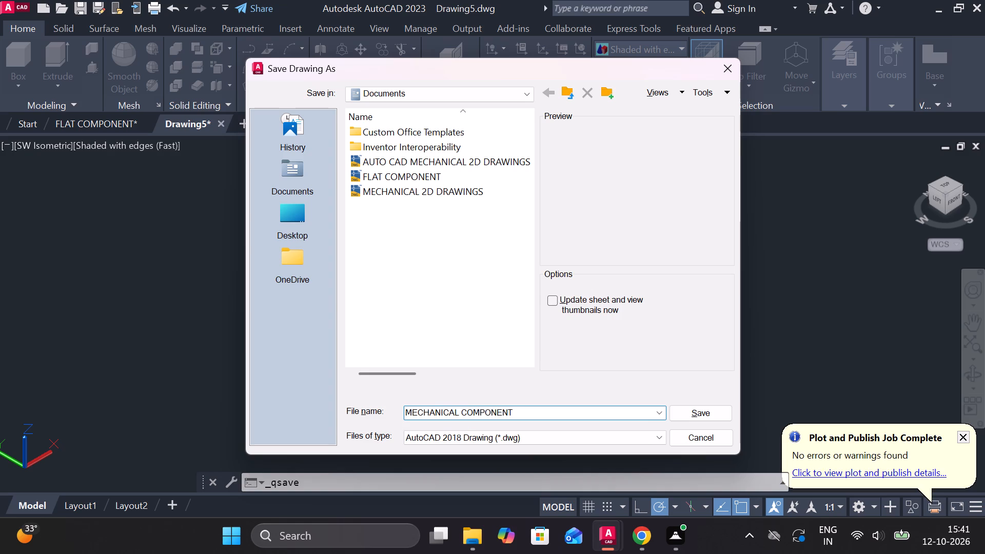
key(shift+parenleft)
text(MOUNTING BRACKET)
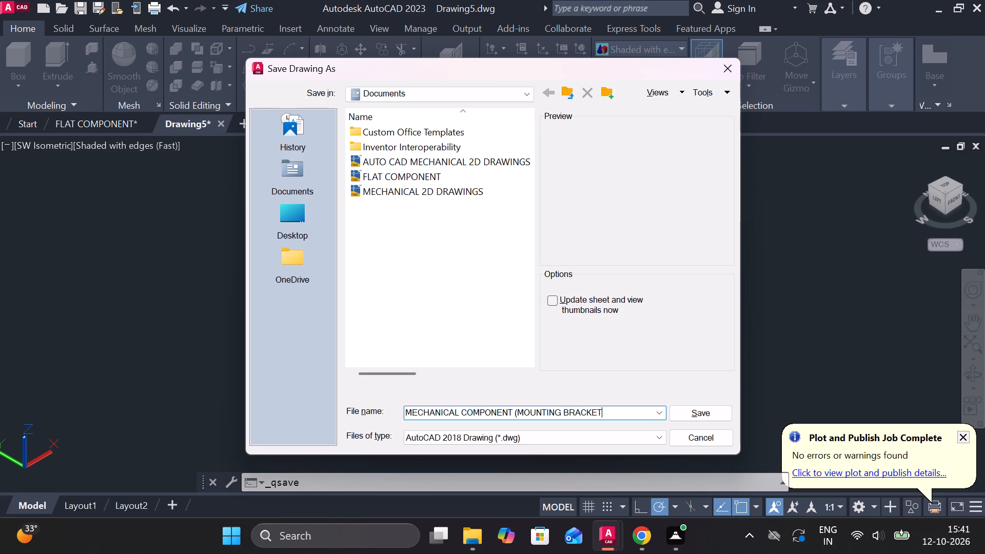
key(shift+parenright)
click(710, 410)
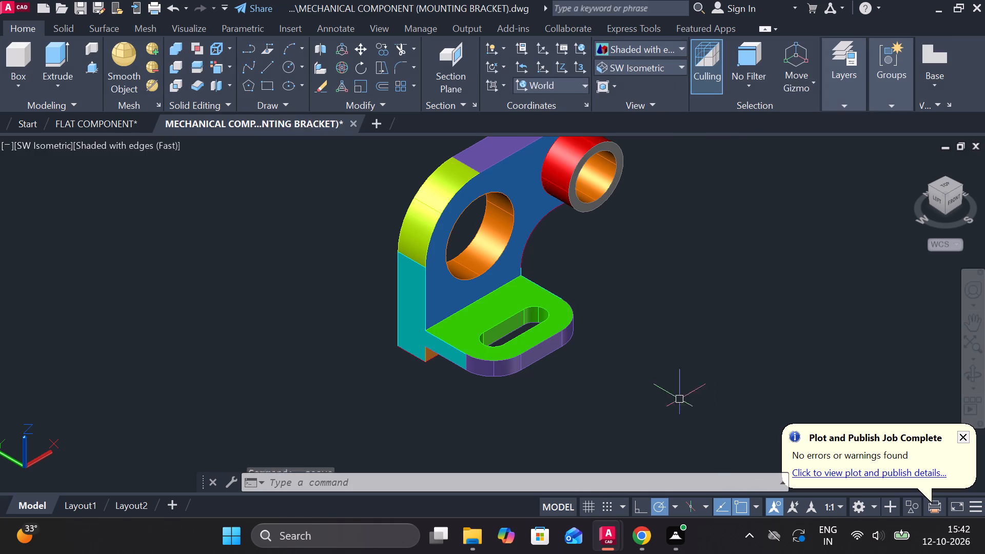
Run LOGFILEOFF and save the mounting bracket drawing again.
key(semicolon)
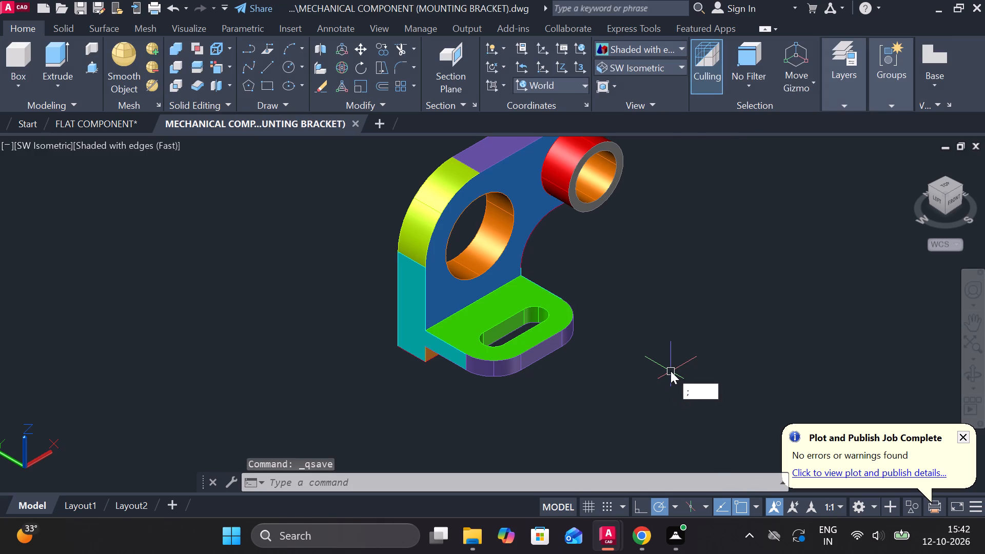
key(BackSpace)
text(LOH)
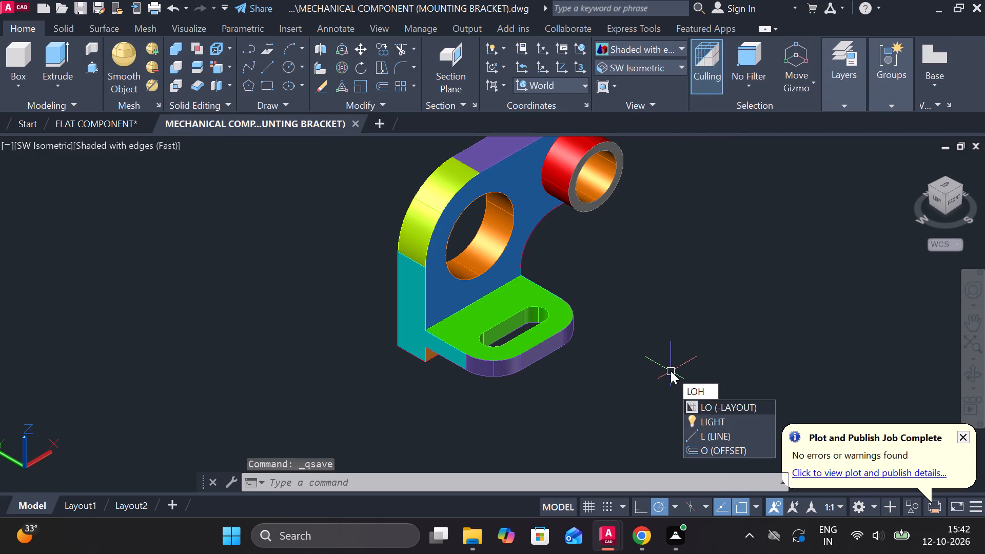
key(BackSpace)
key(g)
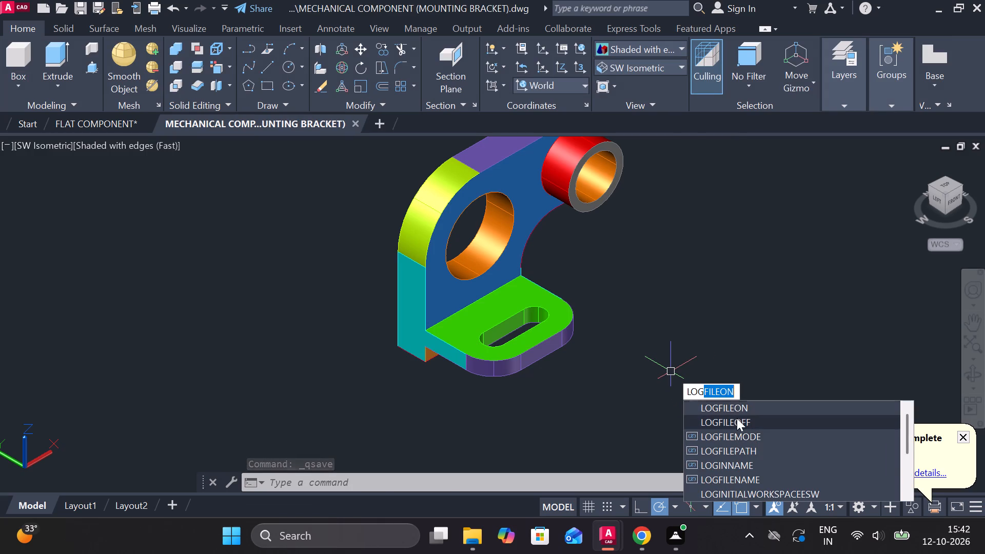
double_click(737, 418)
key(ctrl+s)
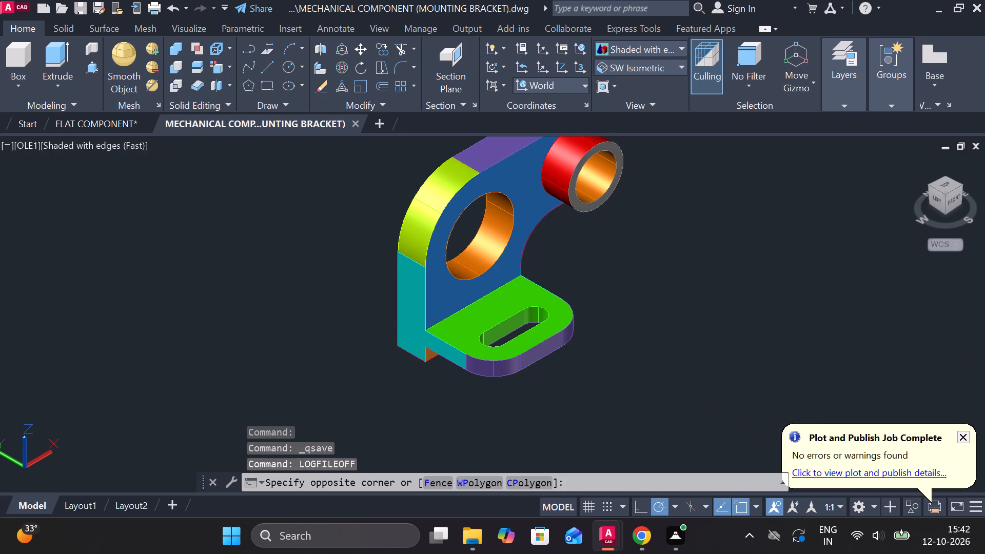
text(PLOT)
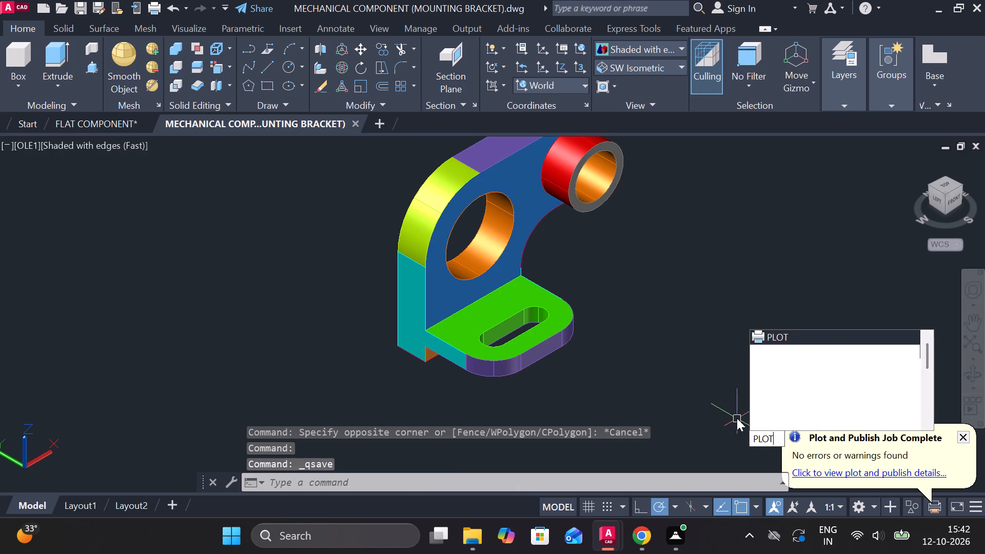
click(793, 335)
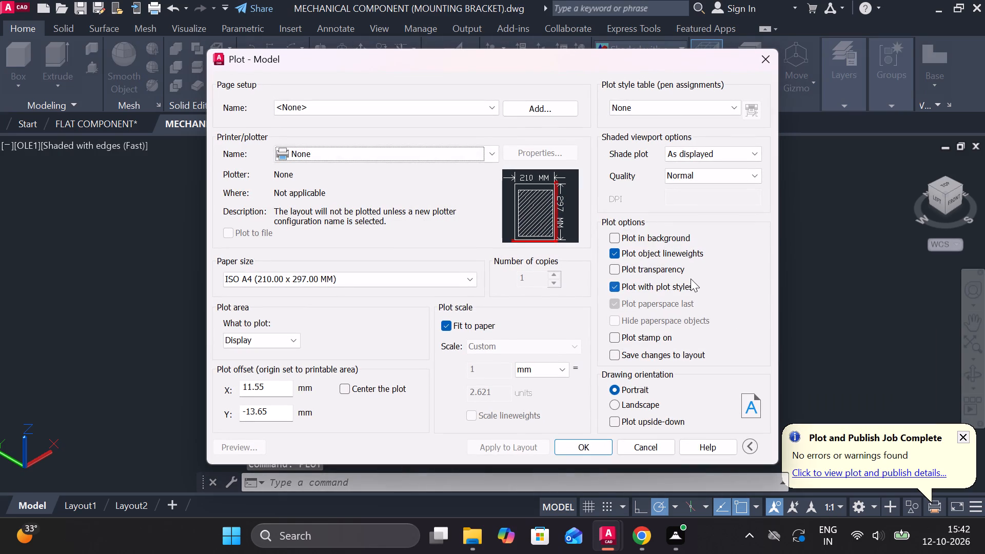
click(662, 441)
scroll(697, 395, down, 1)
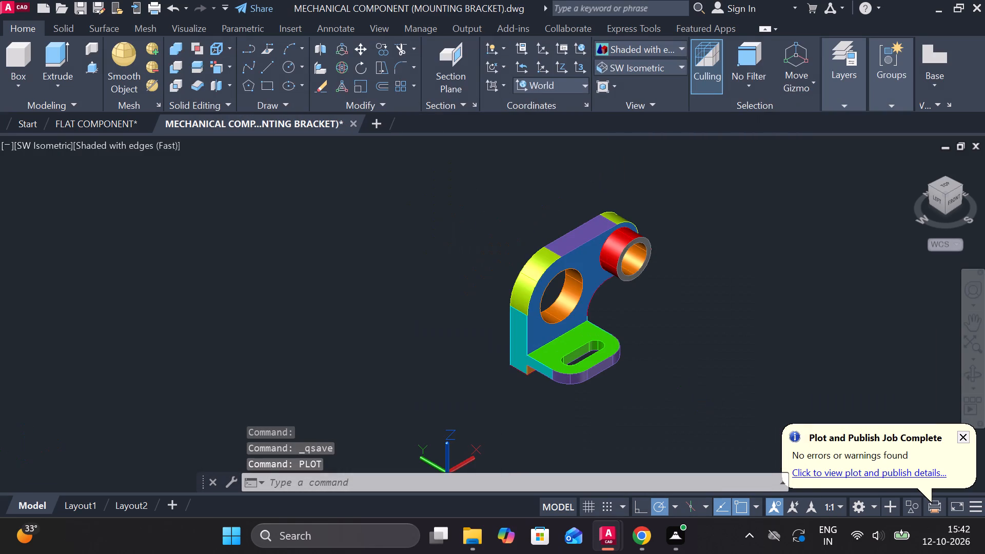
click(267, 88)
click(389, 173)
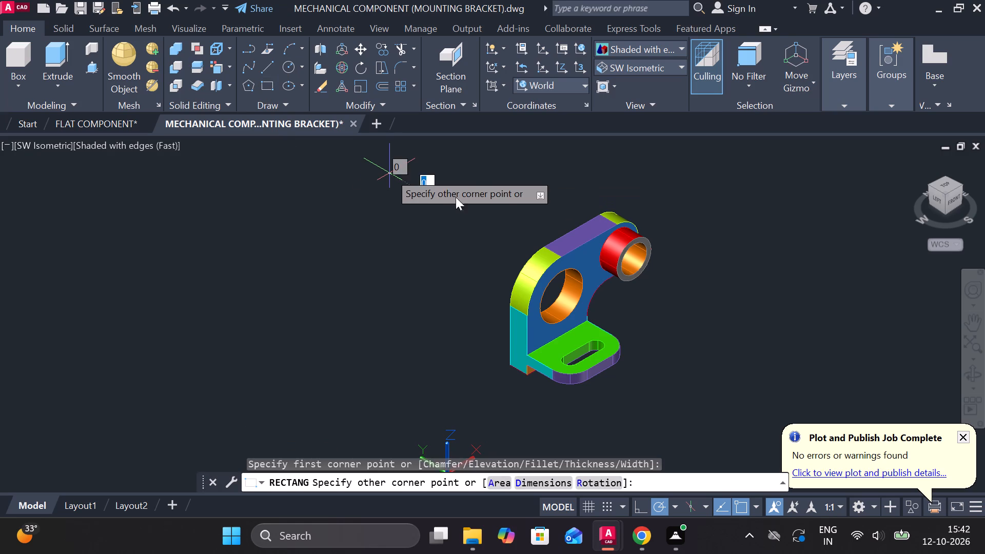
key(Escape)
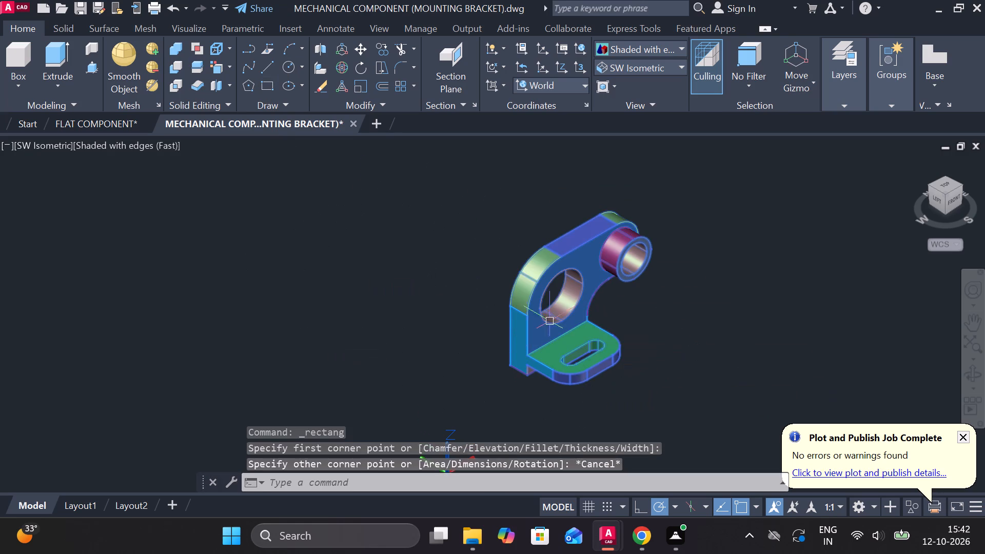
Set up a plot of the model in landscape orientation with the DWG To PDF.pc3 plotter.
text(PLOT)
click(777, 373)
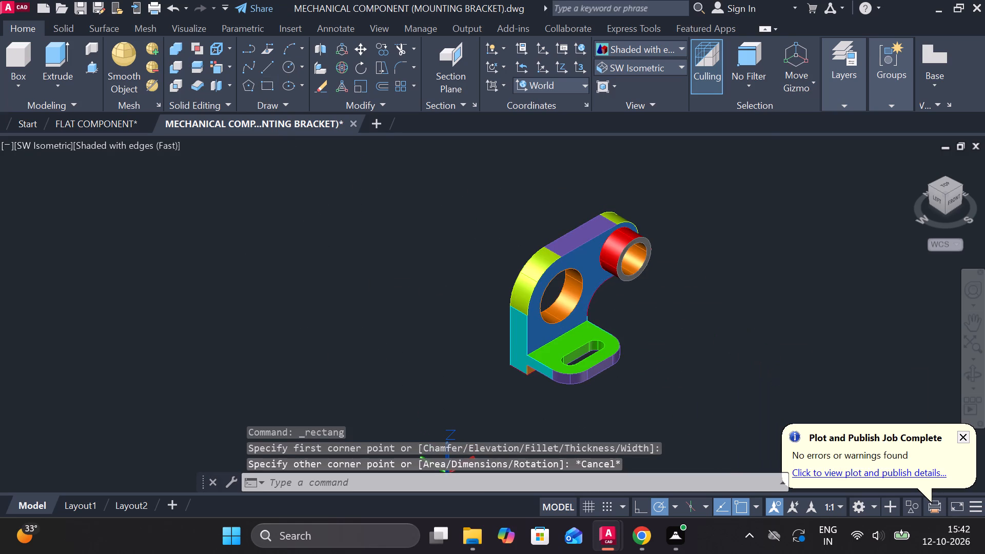
click(615, 400)
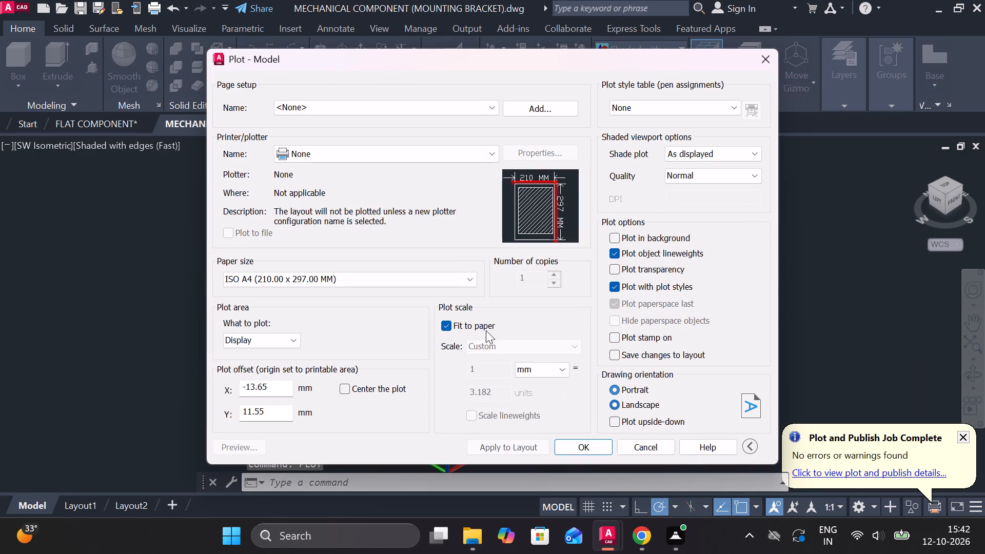
click(272, 343)
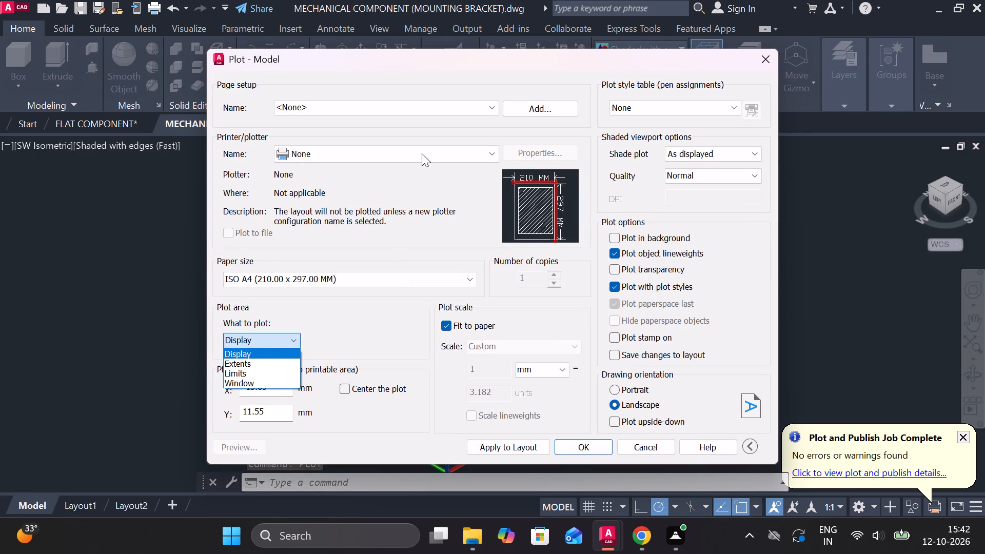
click(422, 153)
click(420, 156)
click(332, 315)
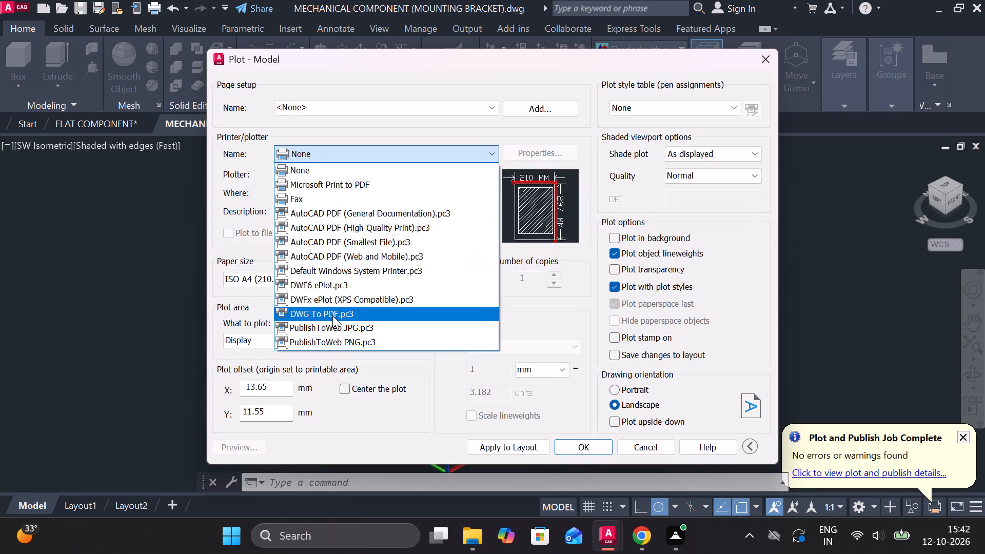
Set the plot area to a window enclosing the whole bracket with some margin around it.
click(293, 338)
click(262, 378)
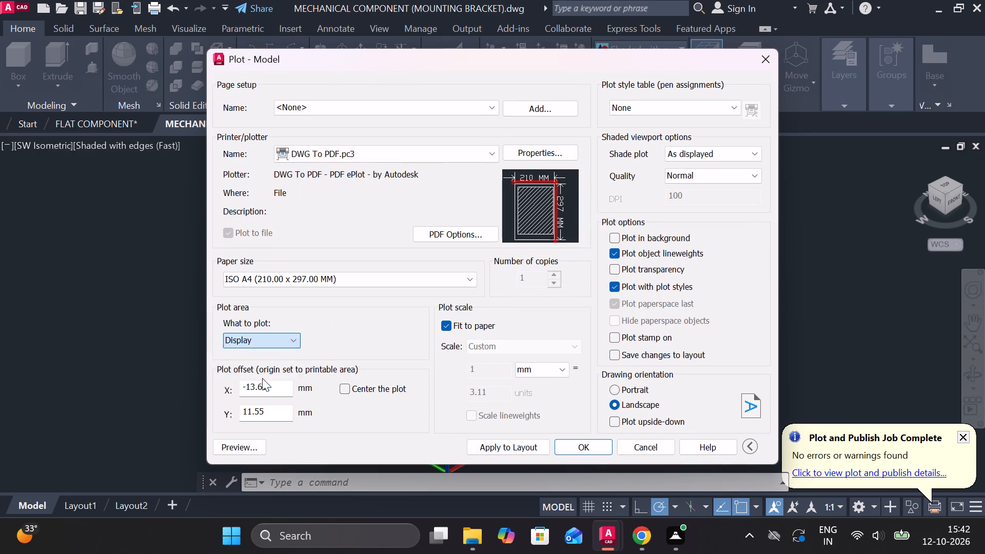
scroll(482, 275, down, 1)
click(428, 193)
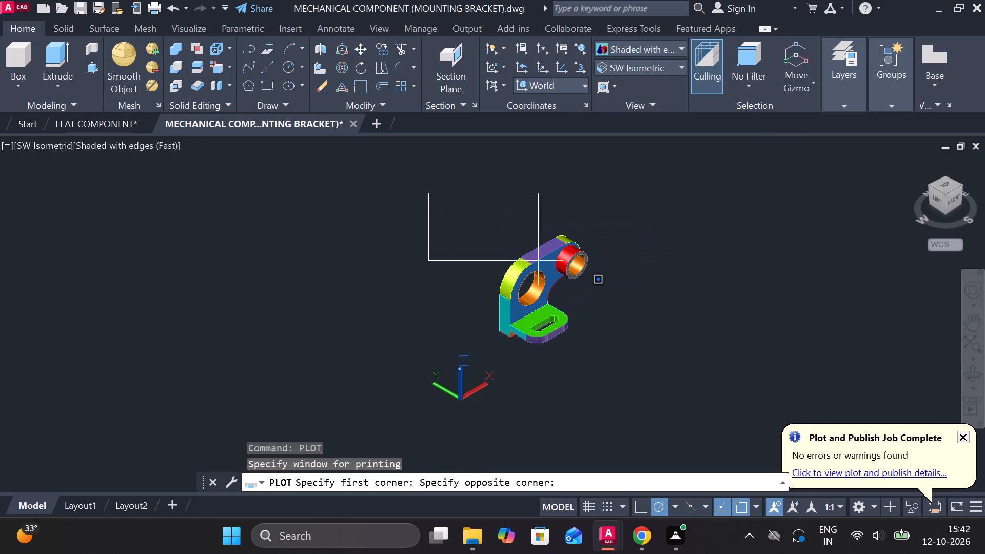
click(654, 377)
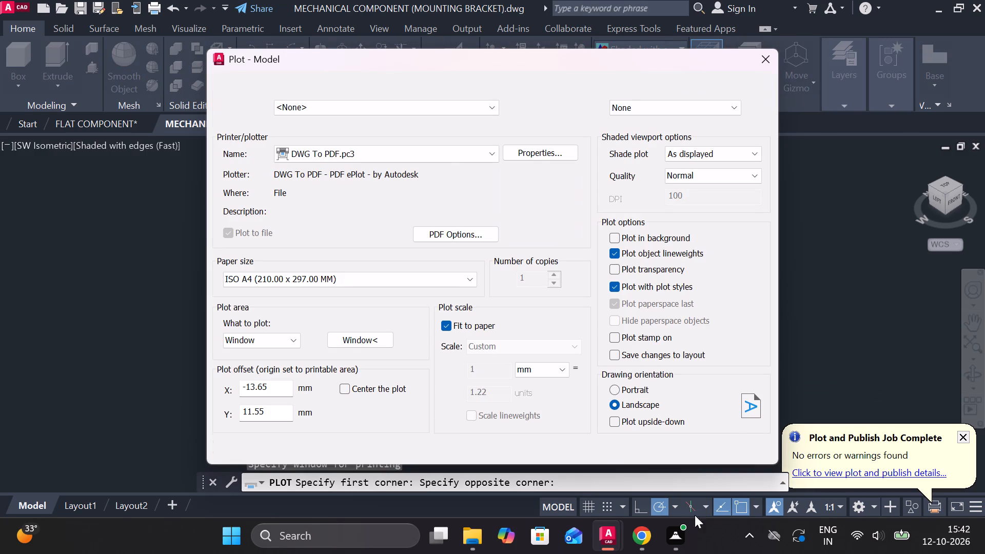
Plot the bracket to a PDF in Documents under the proposed file name and look over the resulting page.
click(588, 443)
click(698, 412)
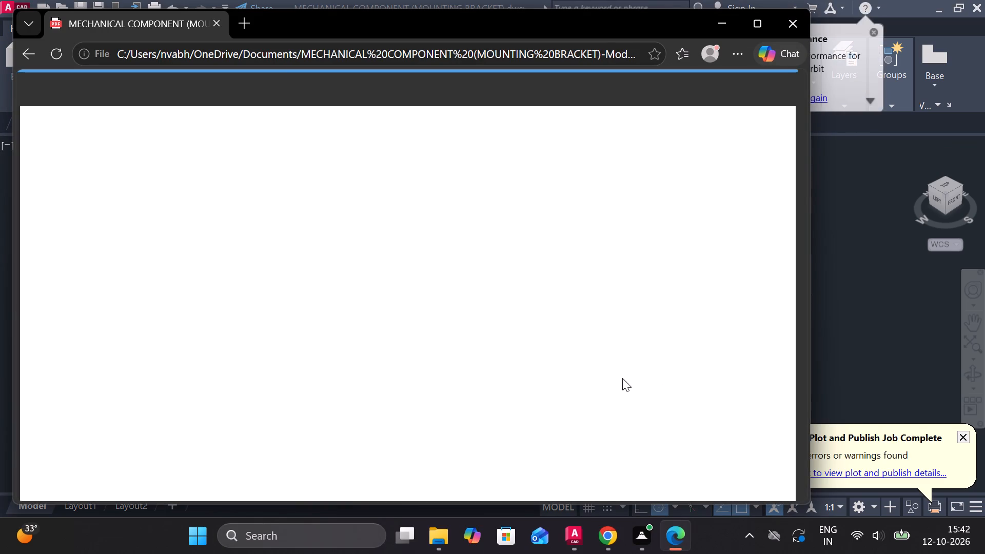
scroll(596, 372, down, 2)
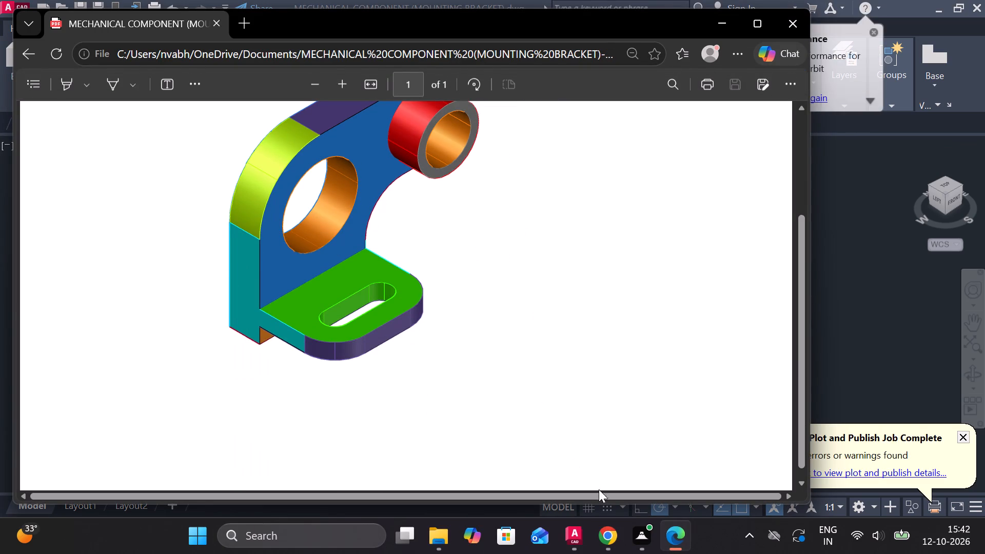